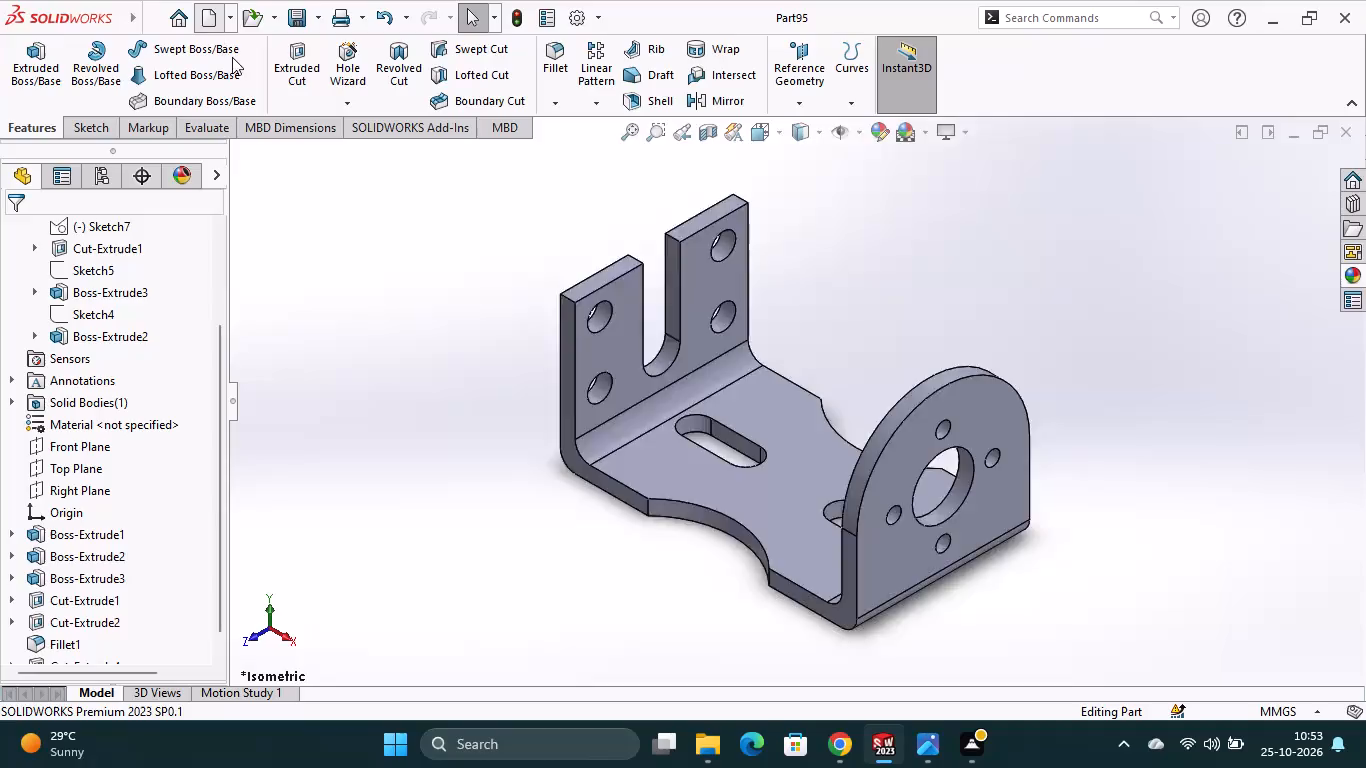
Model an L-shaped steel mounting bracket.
Create a new part and open a sketch on the Top Plane.
click(837, 628)
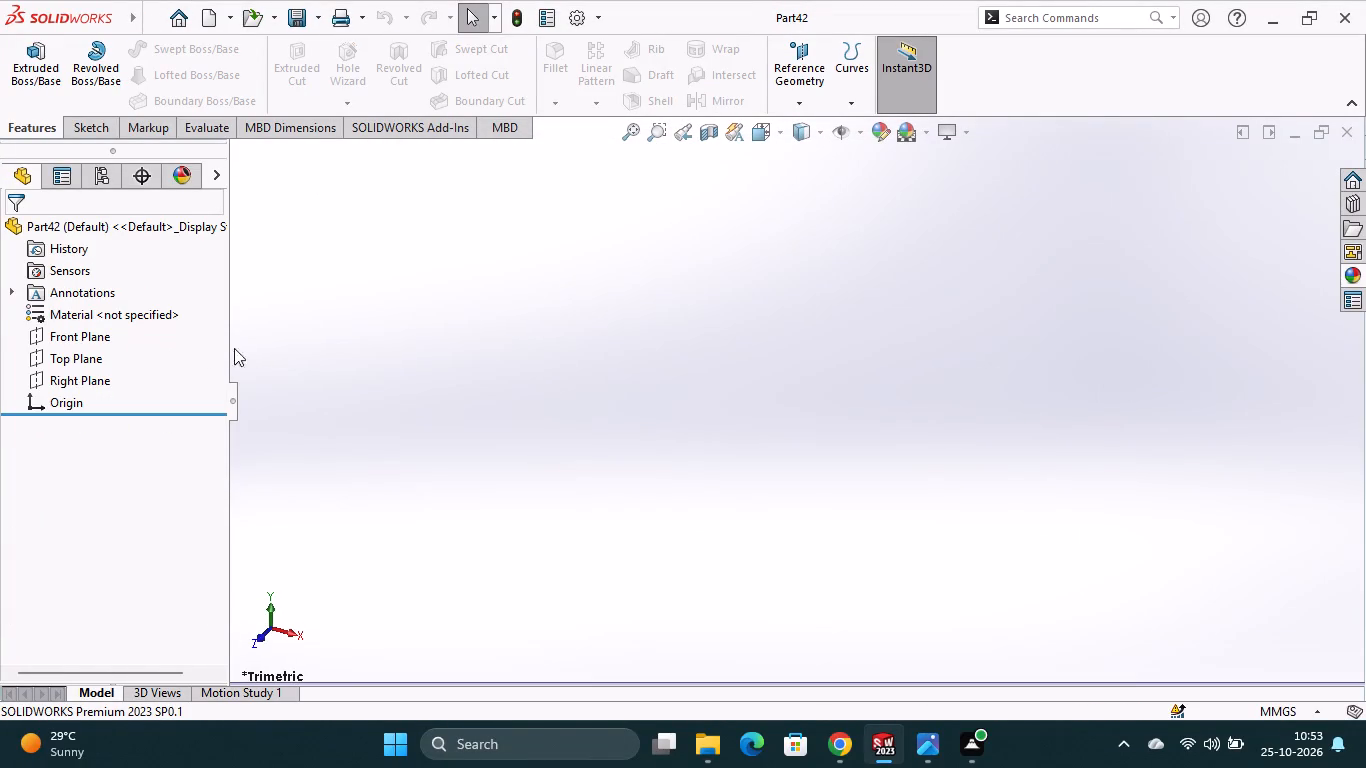
click(73, 366)
click(92, 342)
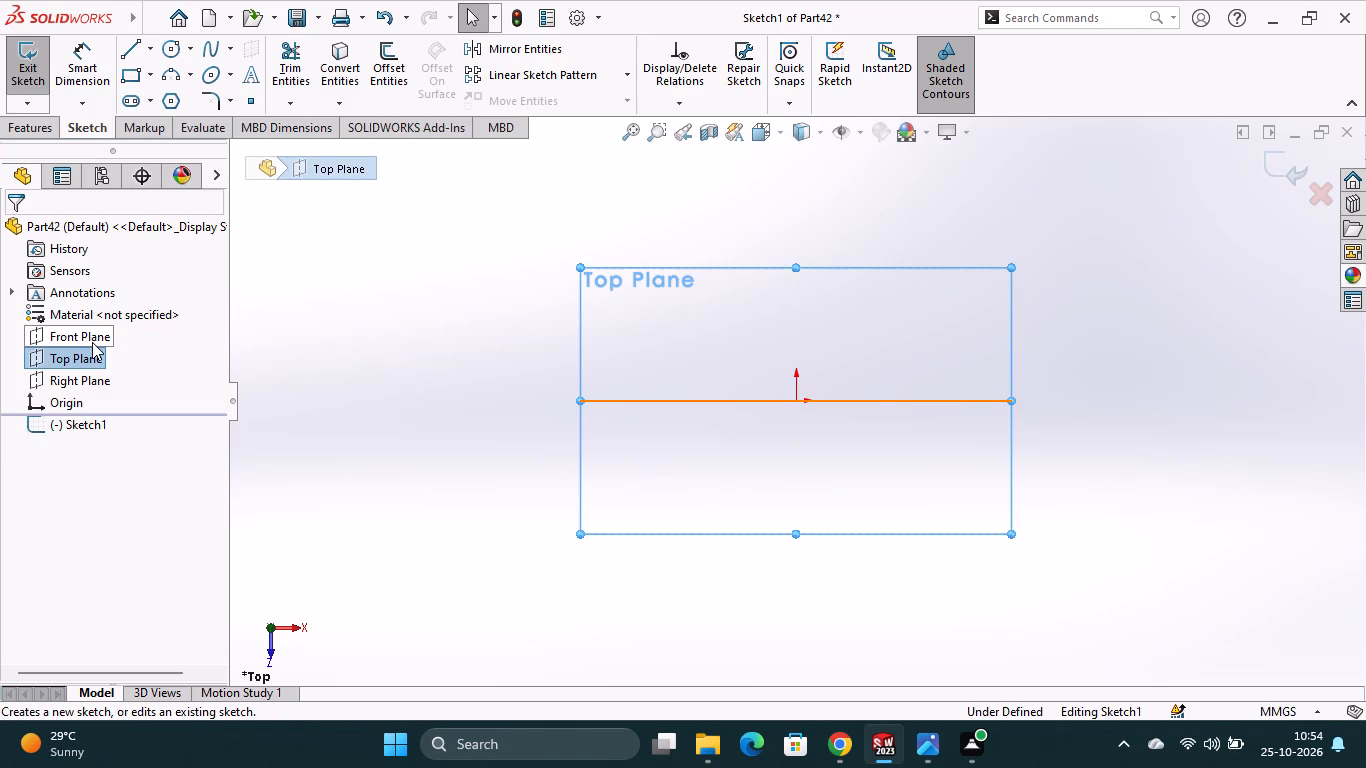
Draw a corner rectangle about 109 mm wide, starting at the origin and extending up and to the right.
click(147, 74)
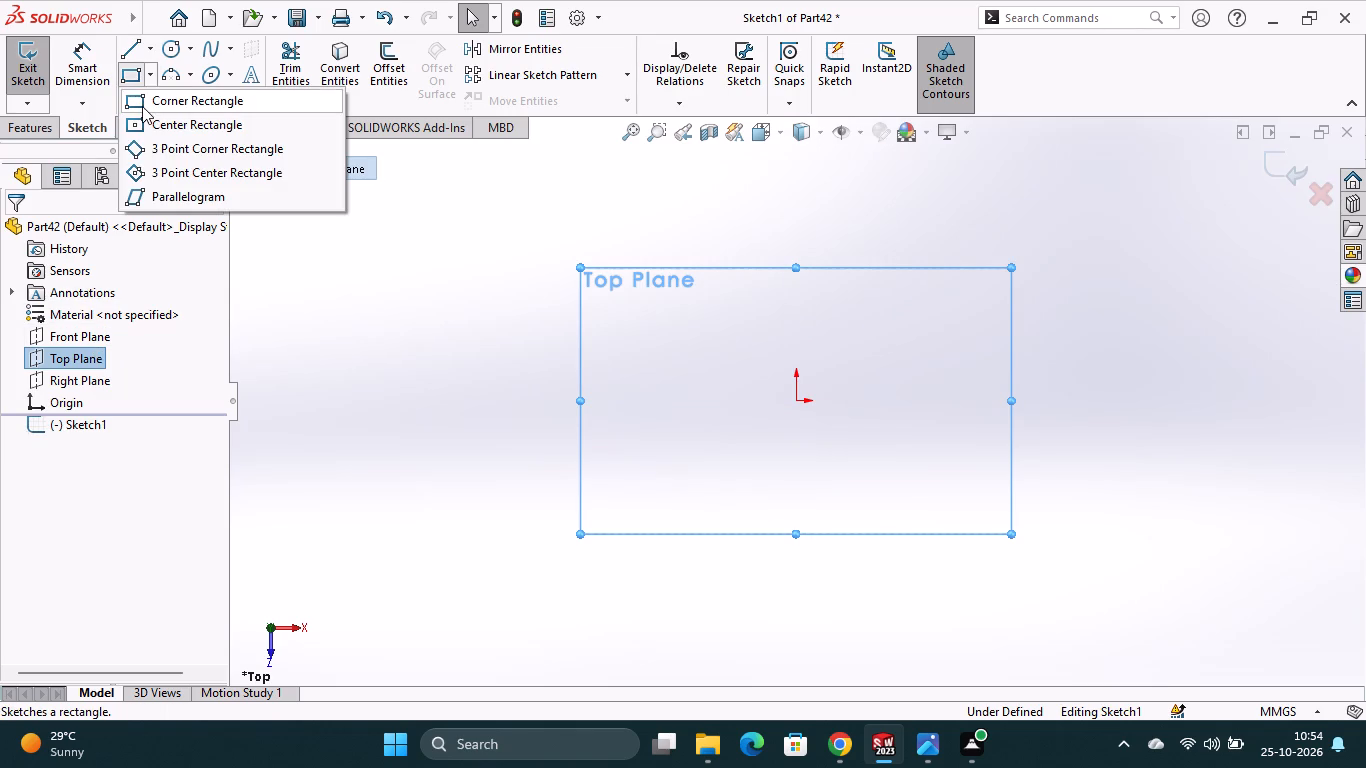
click(137, 108)
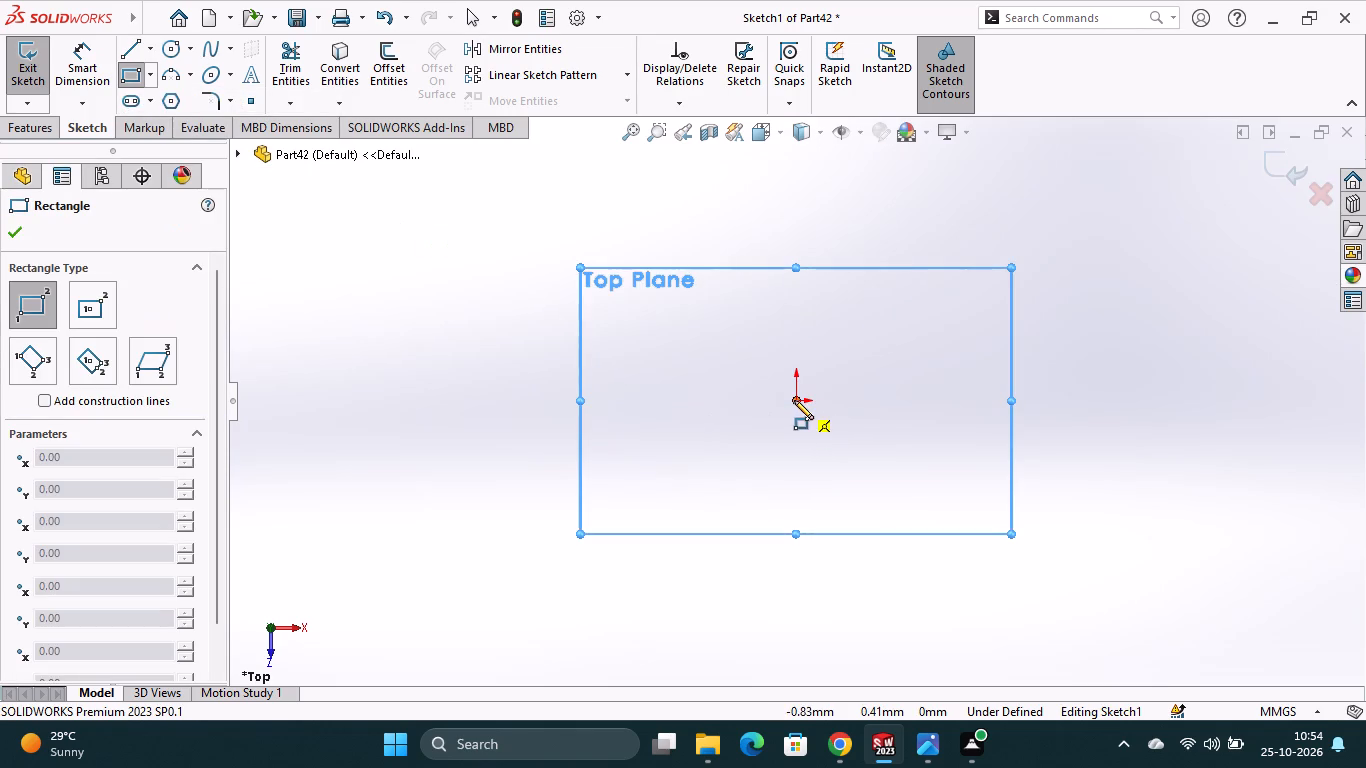
click(794, 400)
click(1061, 167)
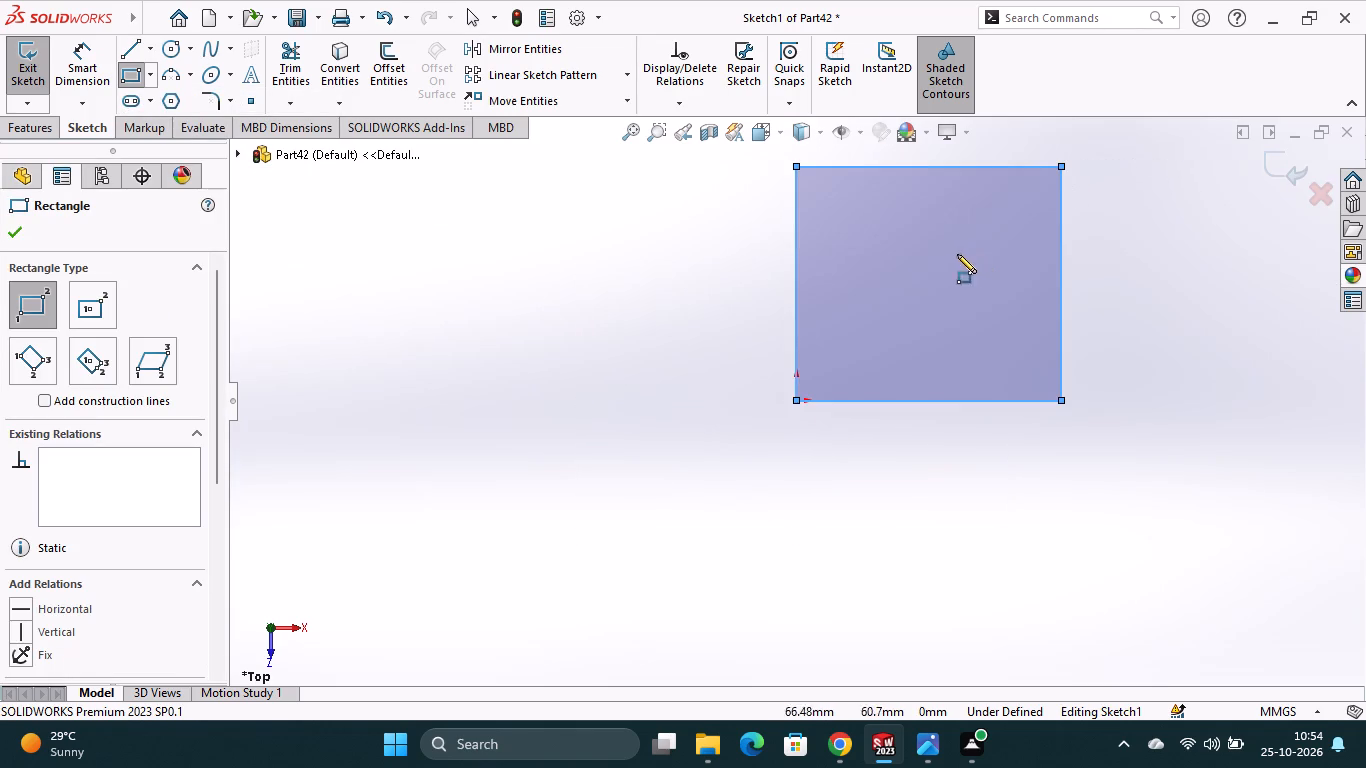
Dimension the rectangle's top edge at 63 mm.
scroll(944, 264, down, 4)
scroll(918, 289, up, 5)
scroll(887, 250, down, 2)
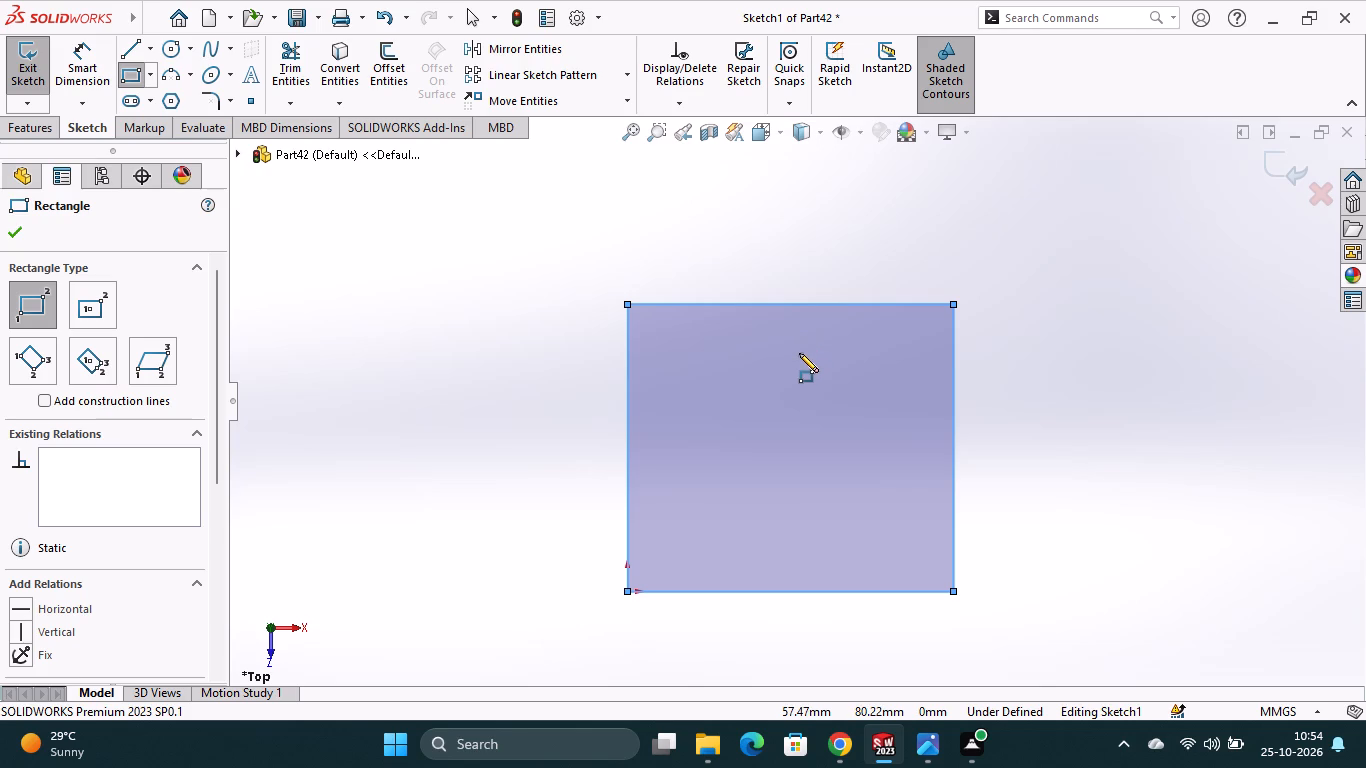
click(89, 66)
click(819, 304)
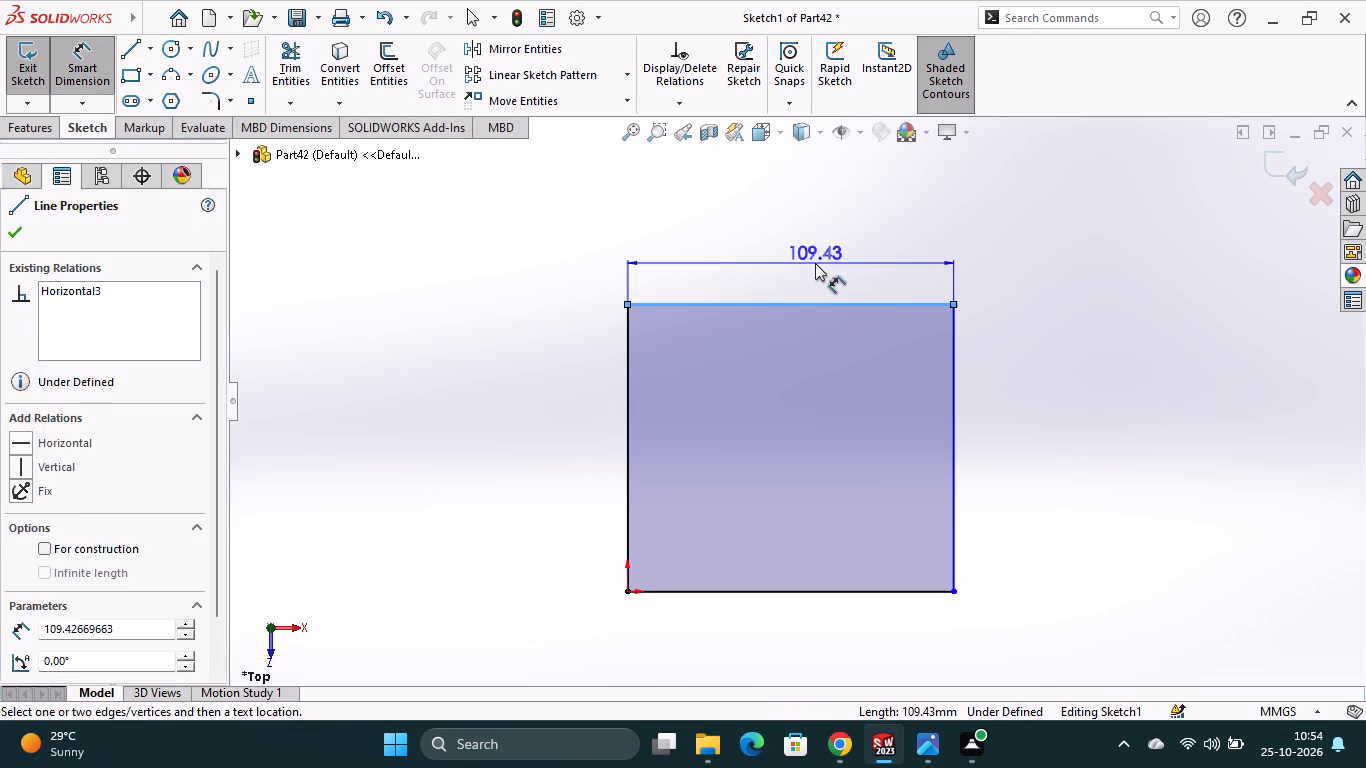
click(815, 263)
text(63)
key(Return)
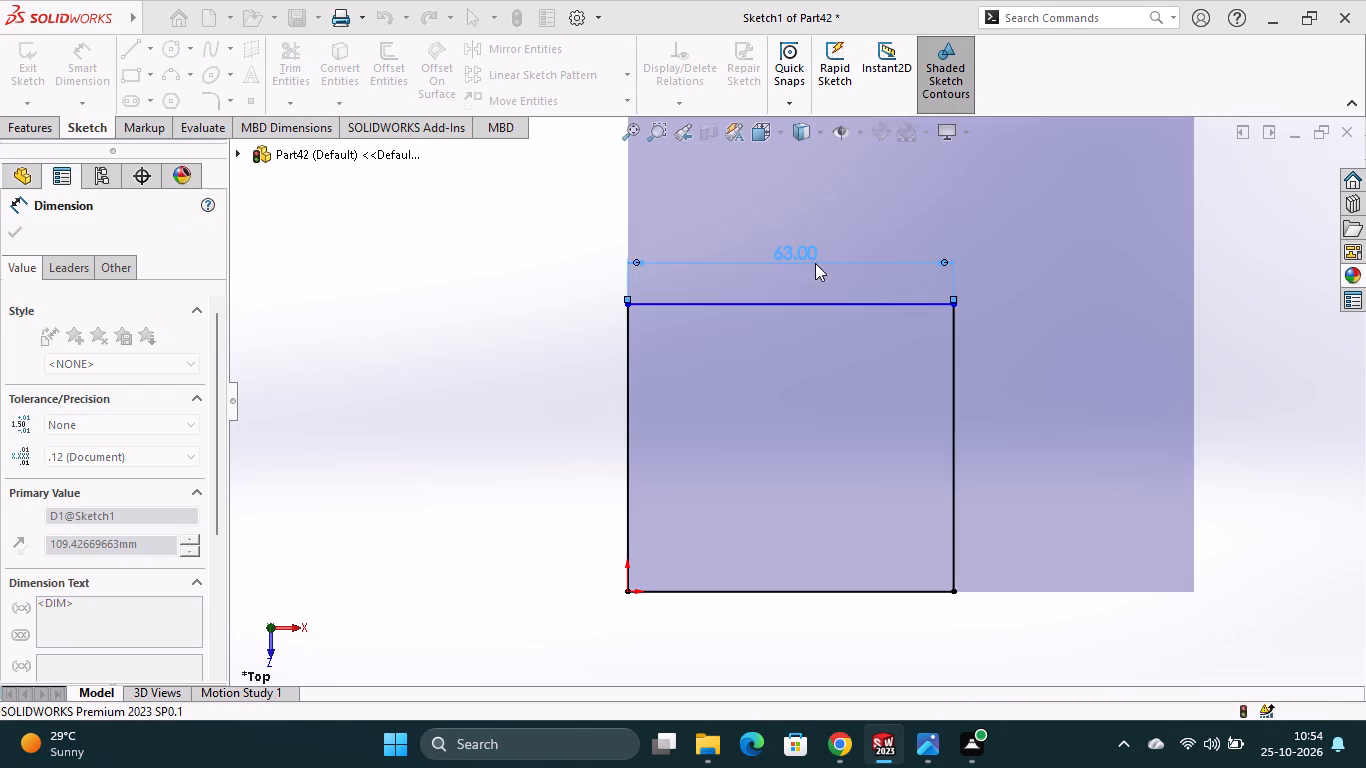
Set the rectangle's width dimension to 62 mm.
double_click(809, 251)
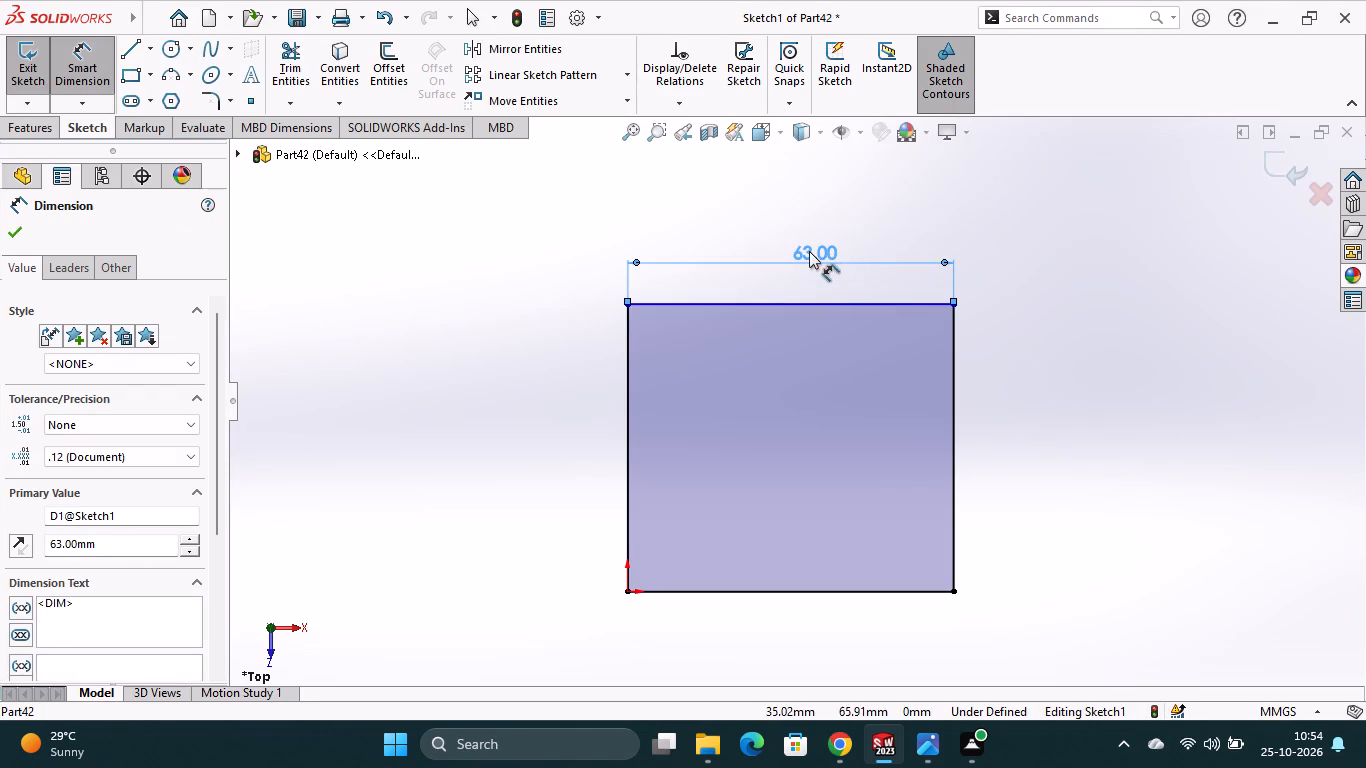
text(63)
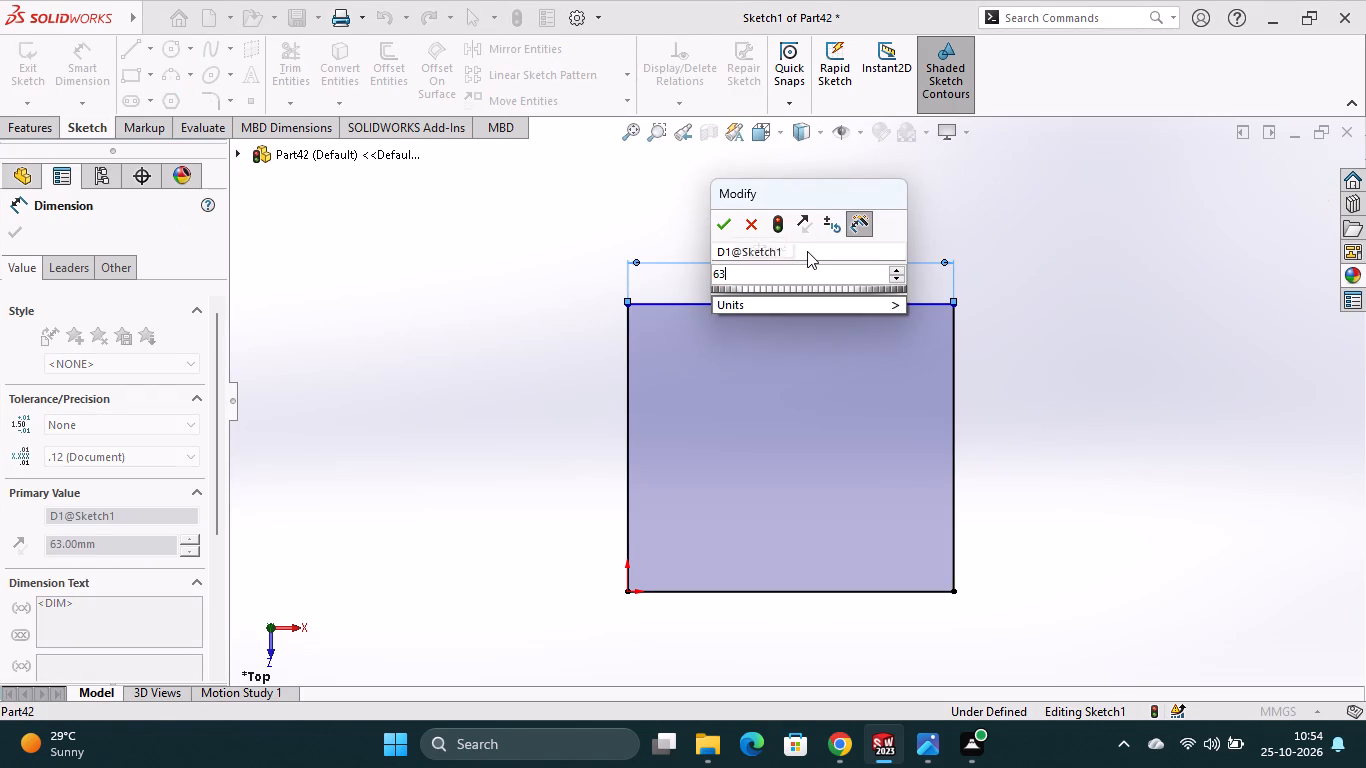
key(BackSpace)
key(2)
key(Return)
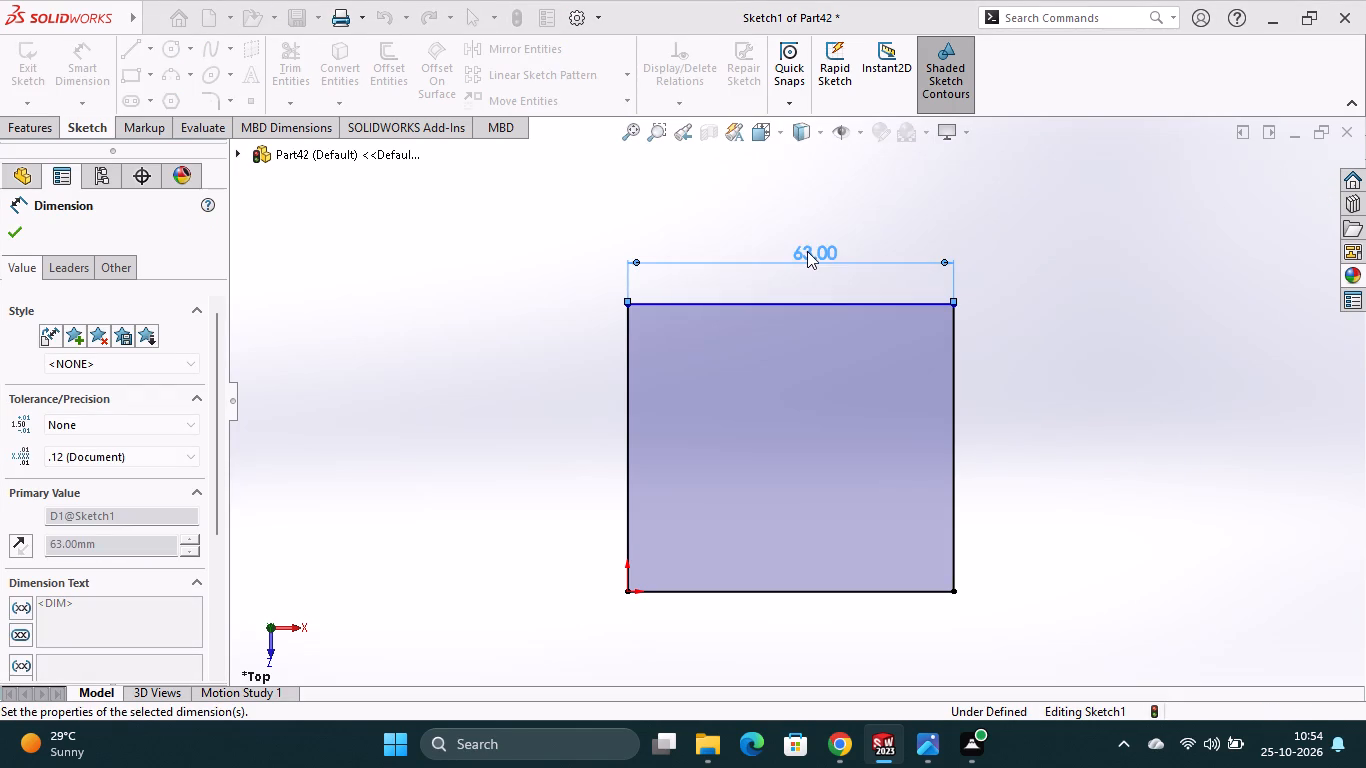
Dimension the rectangle's left edge at 70 mm.
click(626, 506)
click(597, 505)
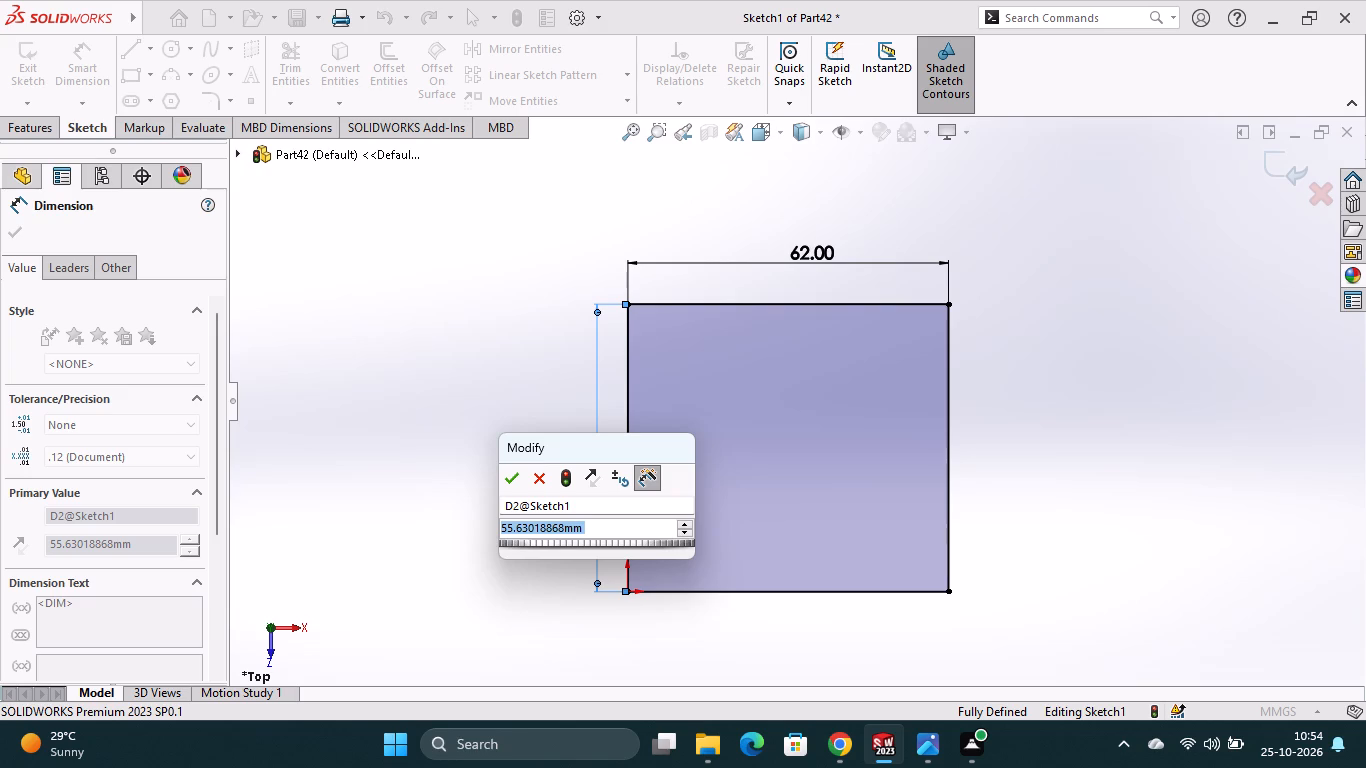
text(70)
key(Return)
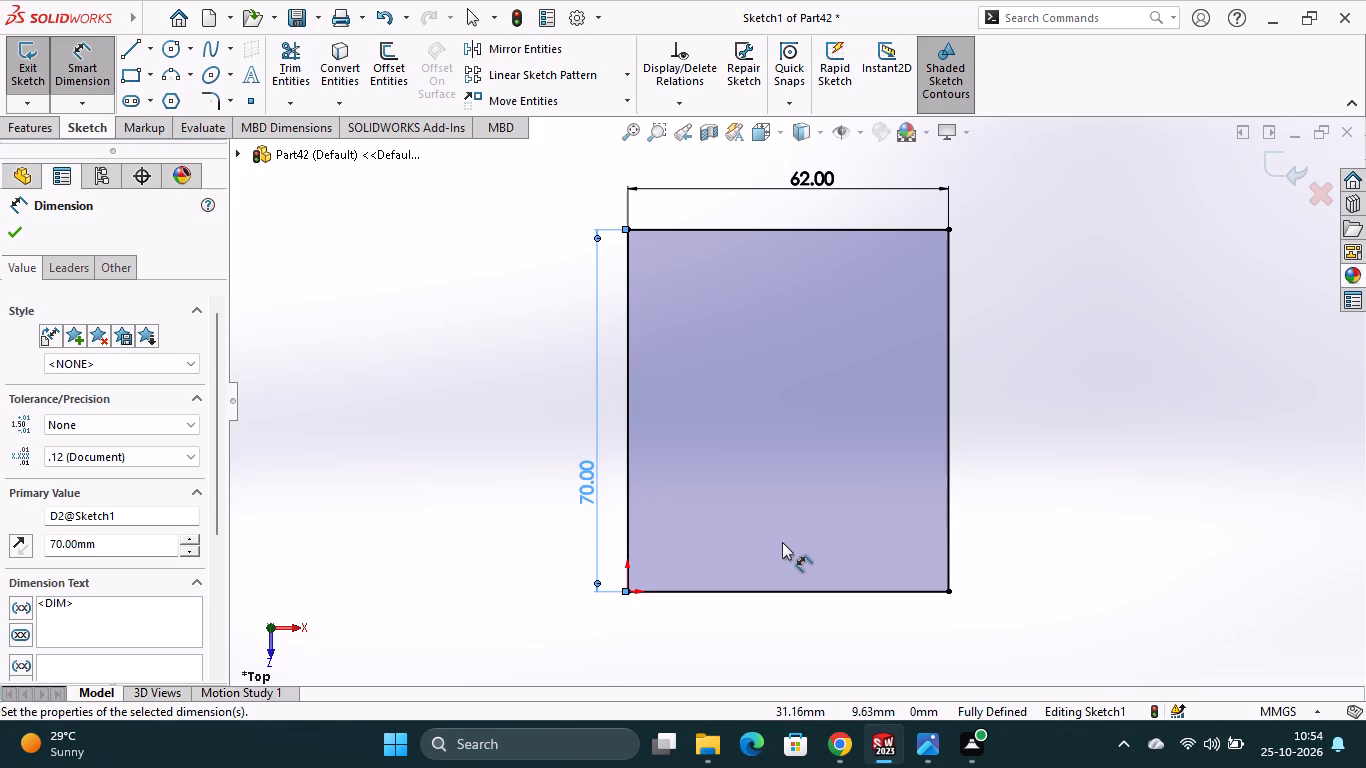
Draw a roughly vertical centerline about 86 mm long across the rectangle's right half, extending past its top and bottom edges.
click(152, 52)
click(164, 101)
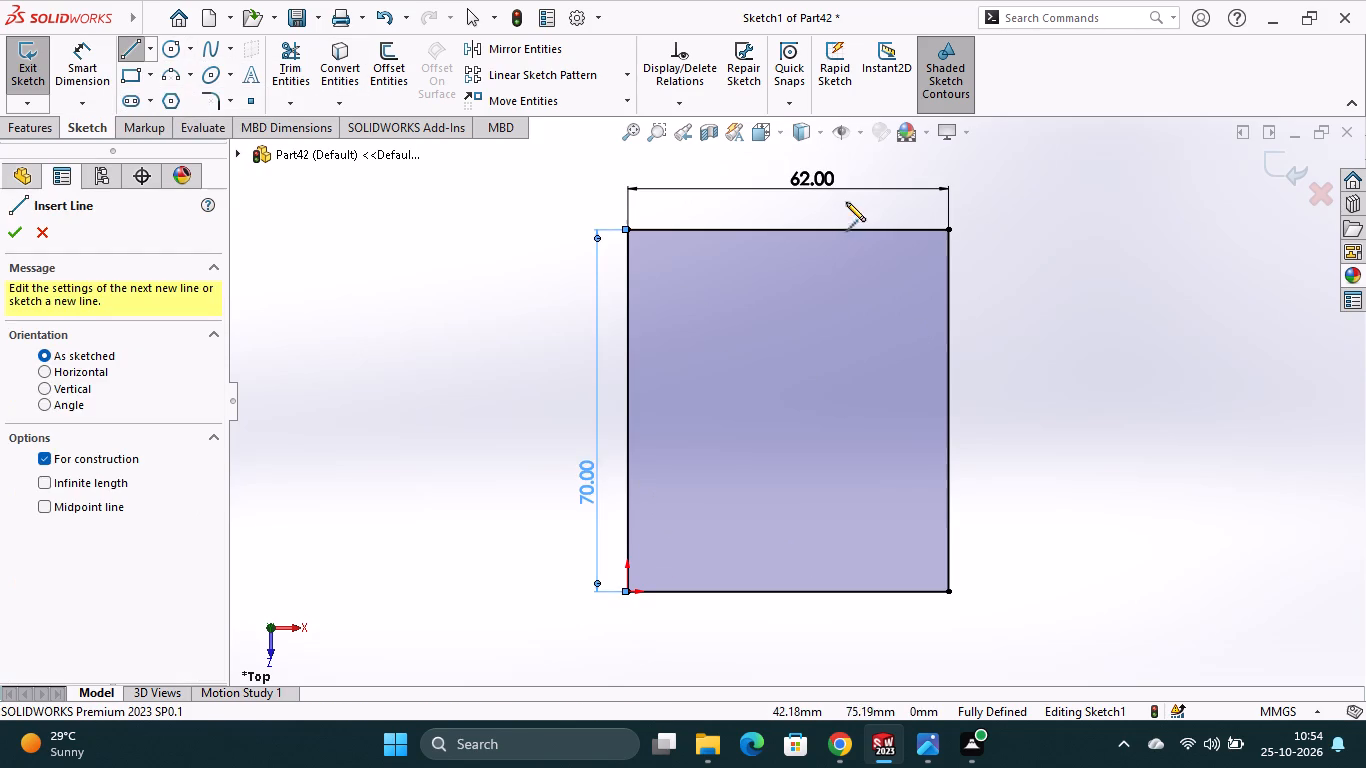
click(846, 202)
click(853, 649)
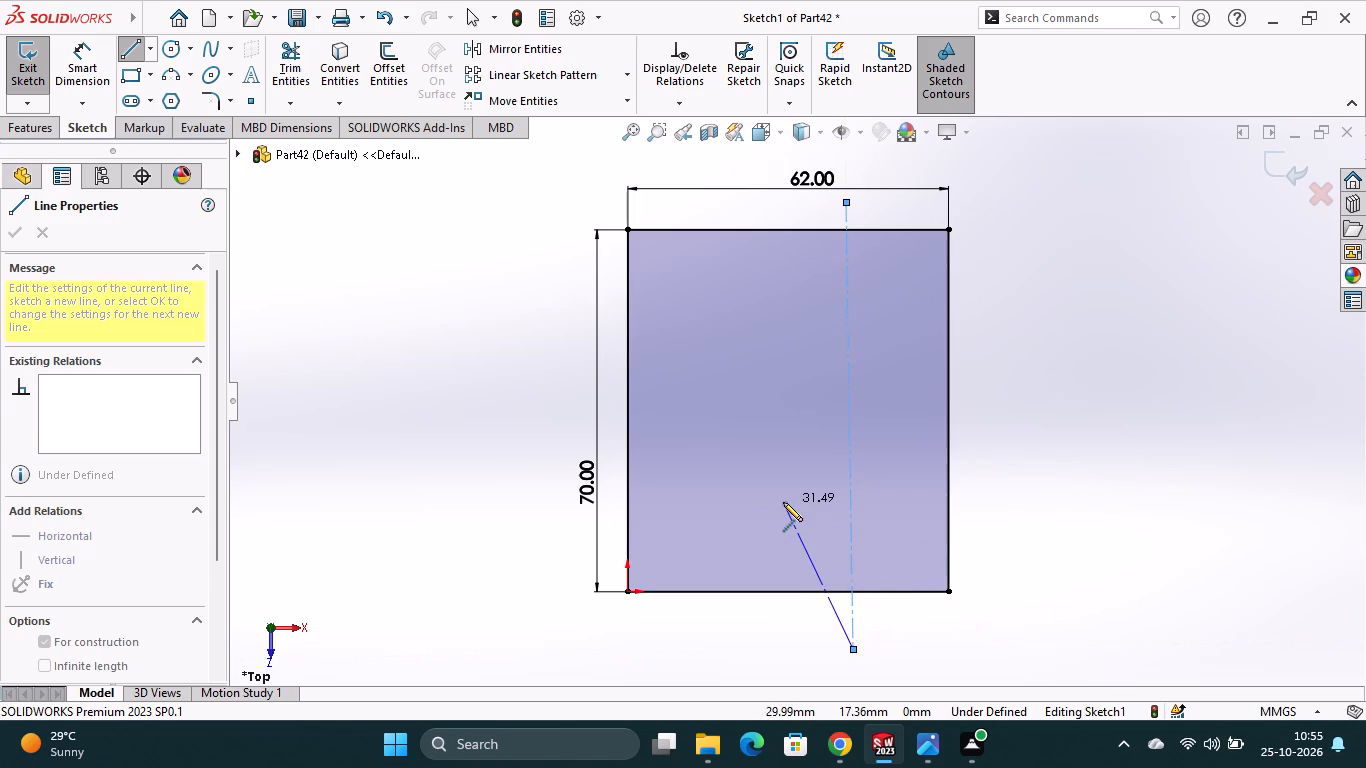
key(Escape)
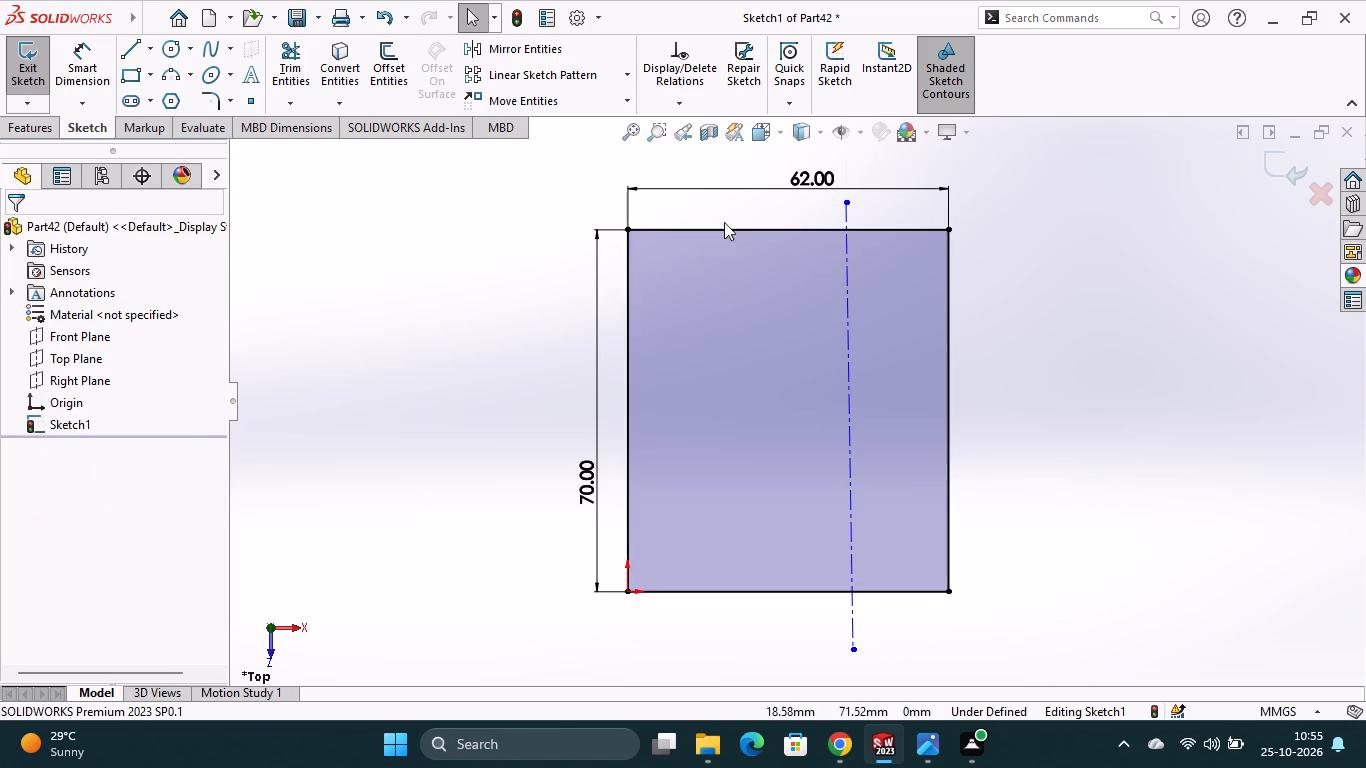
Dimension the centerline 15 mm from the rectangle's lower-right corner.
click(85, 60)
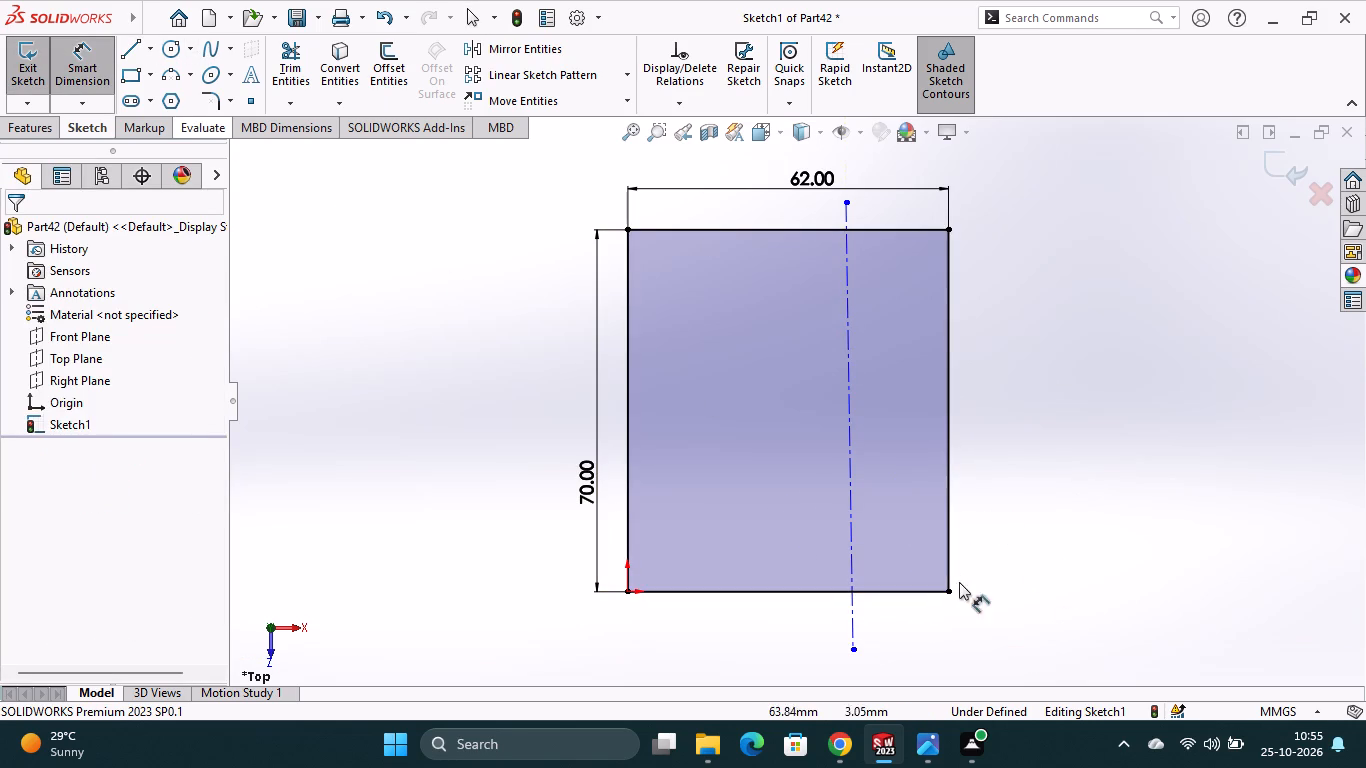
click(952, 596)
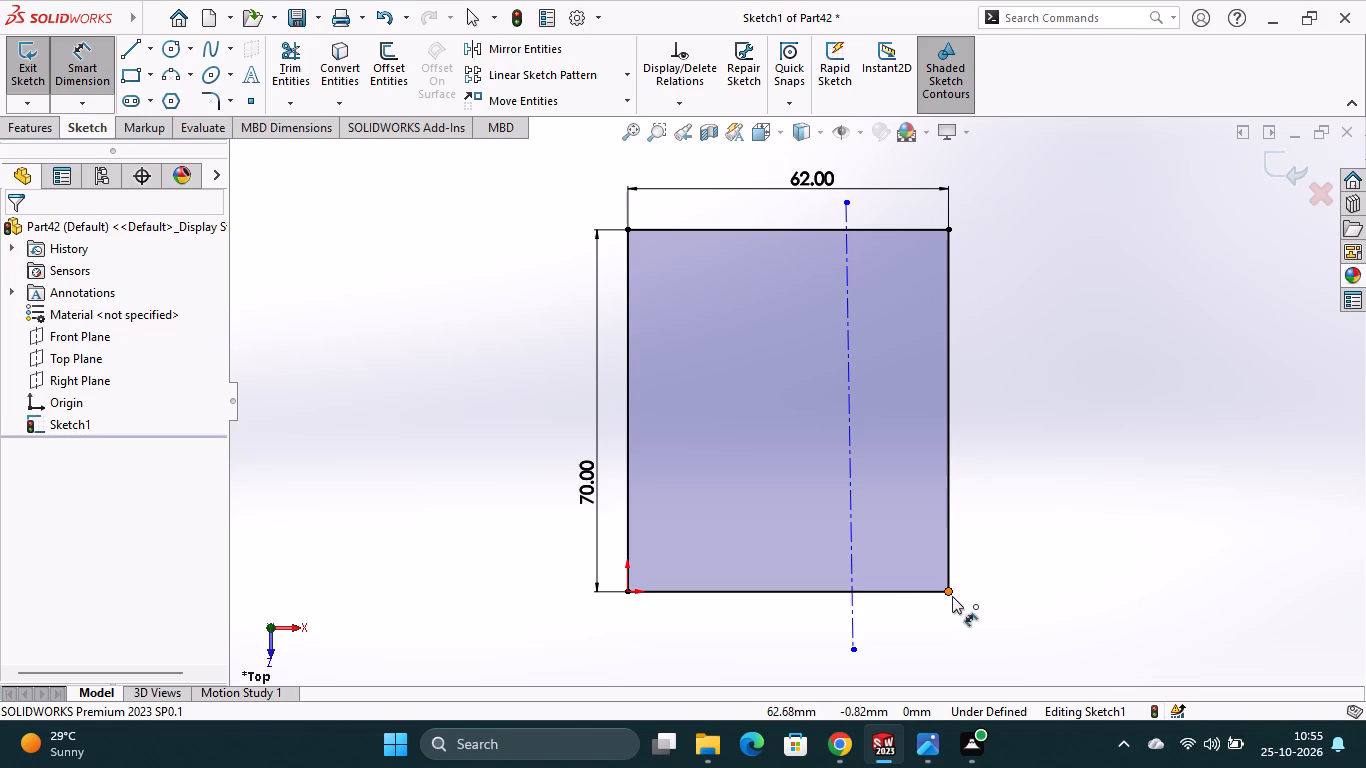
click(856, 632)
click(900, 628)
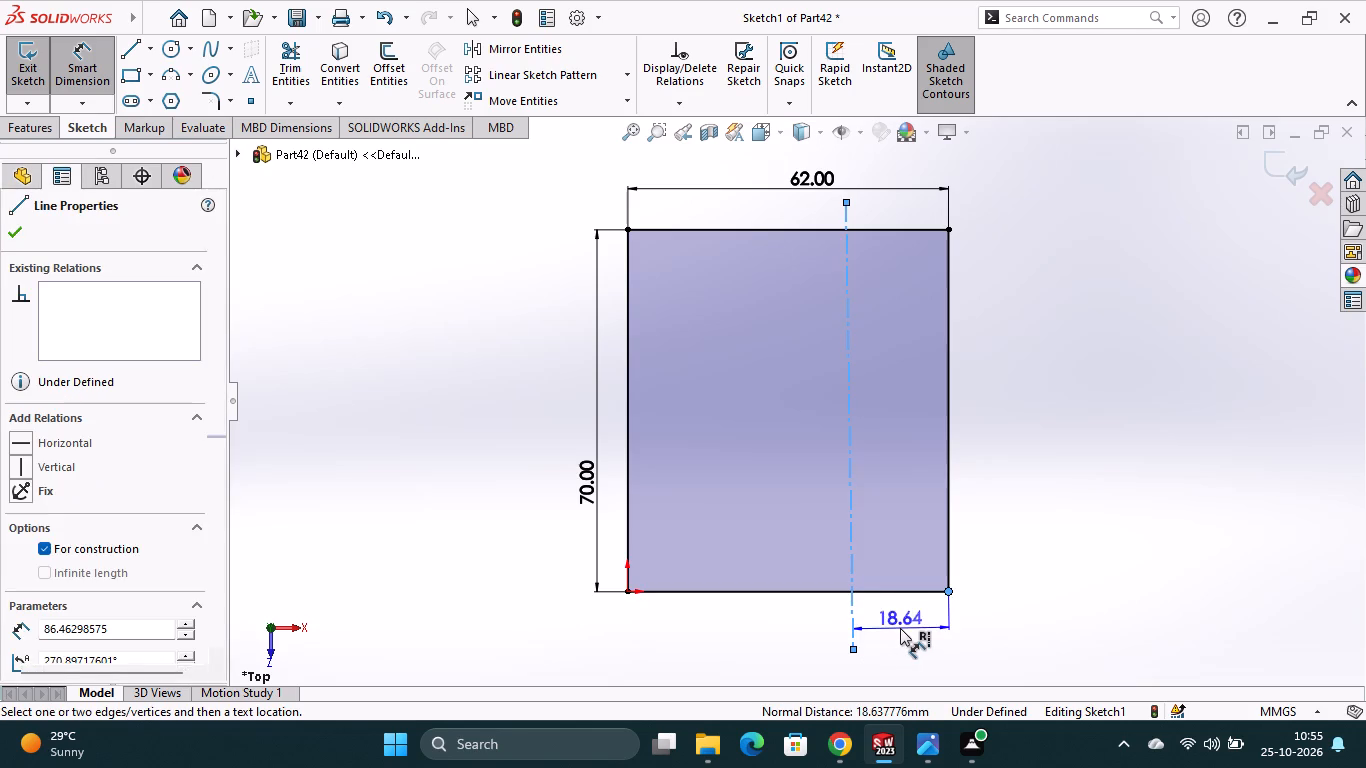
text(15)
key(Return)
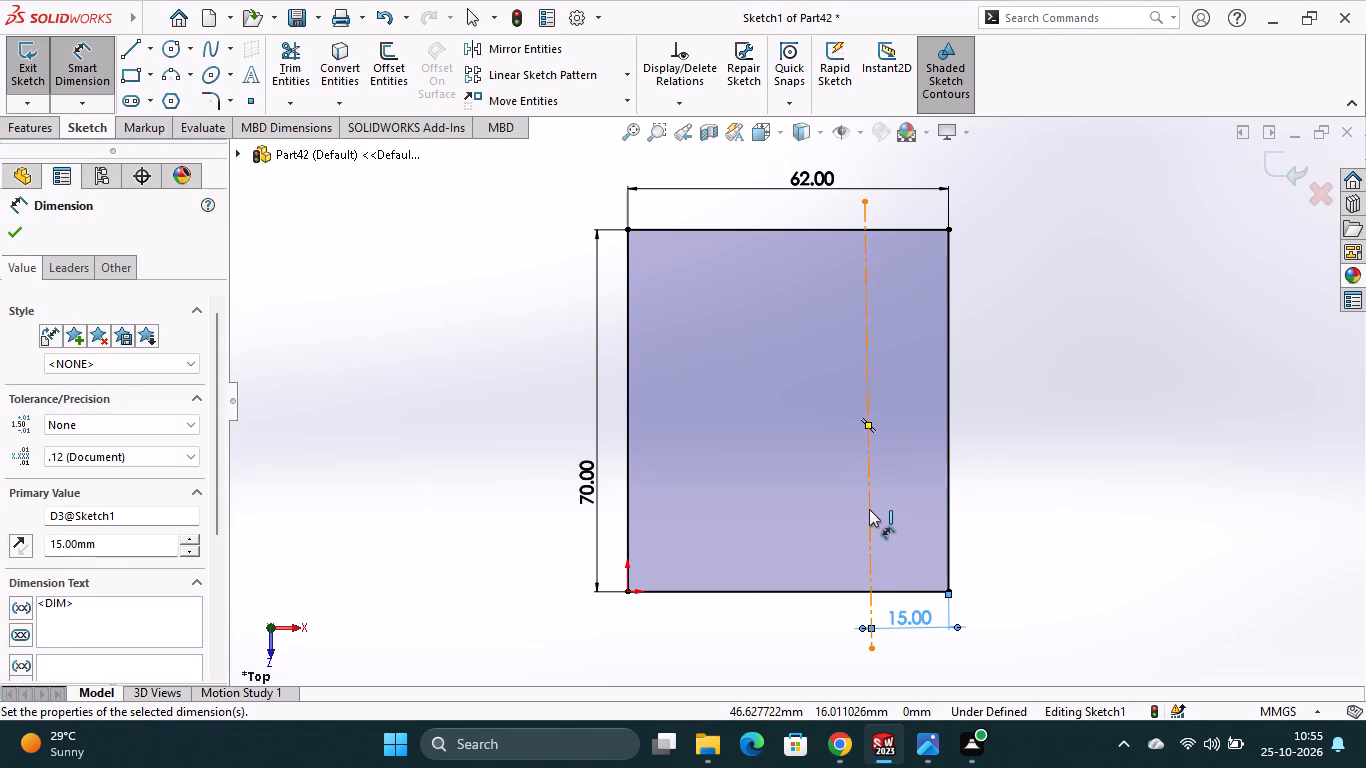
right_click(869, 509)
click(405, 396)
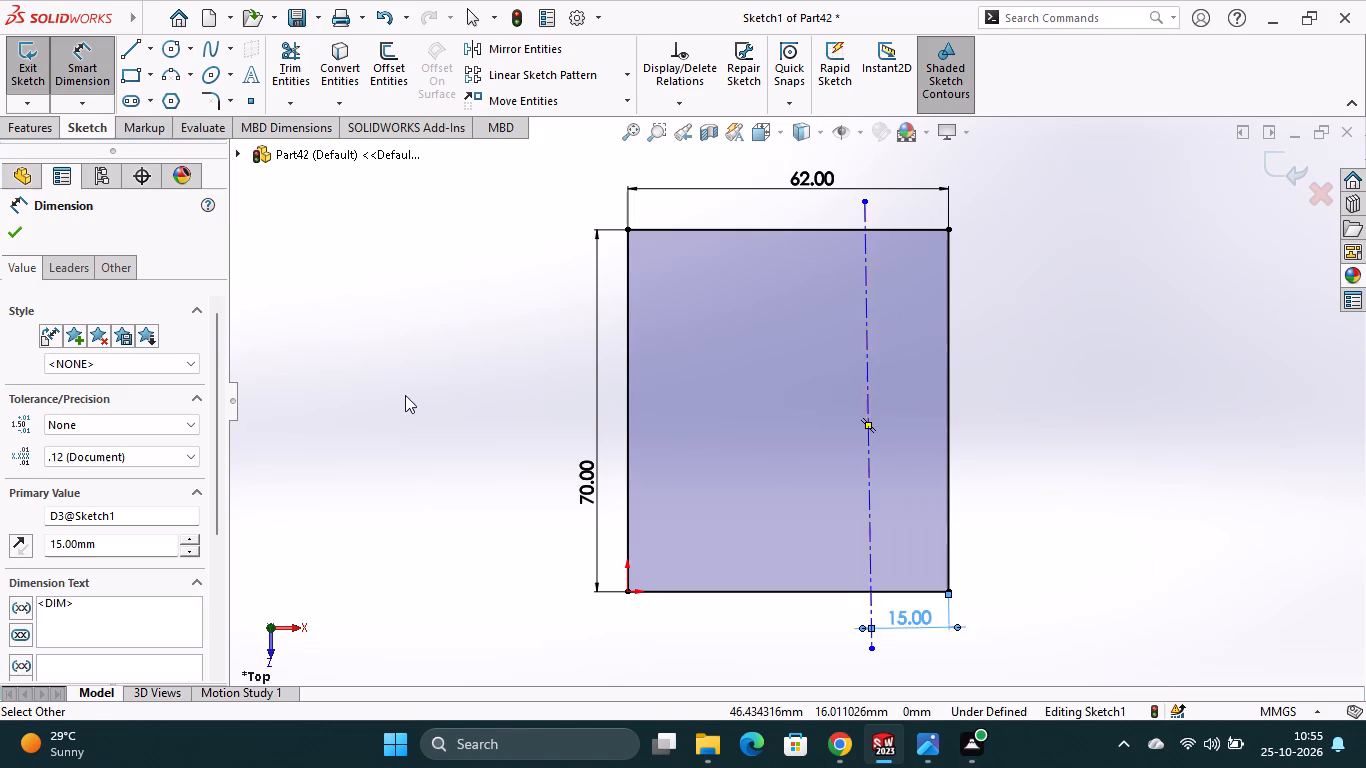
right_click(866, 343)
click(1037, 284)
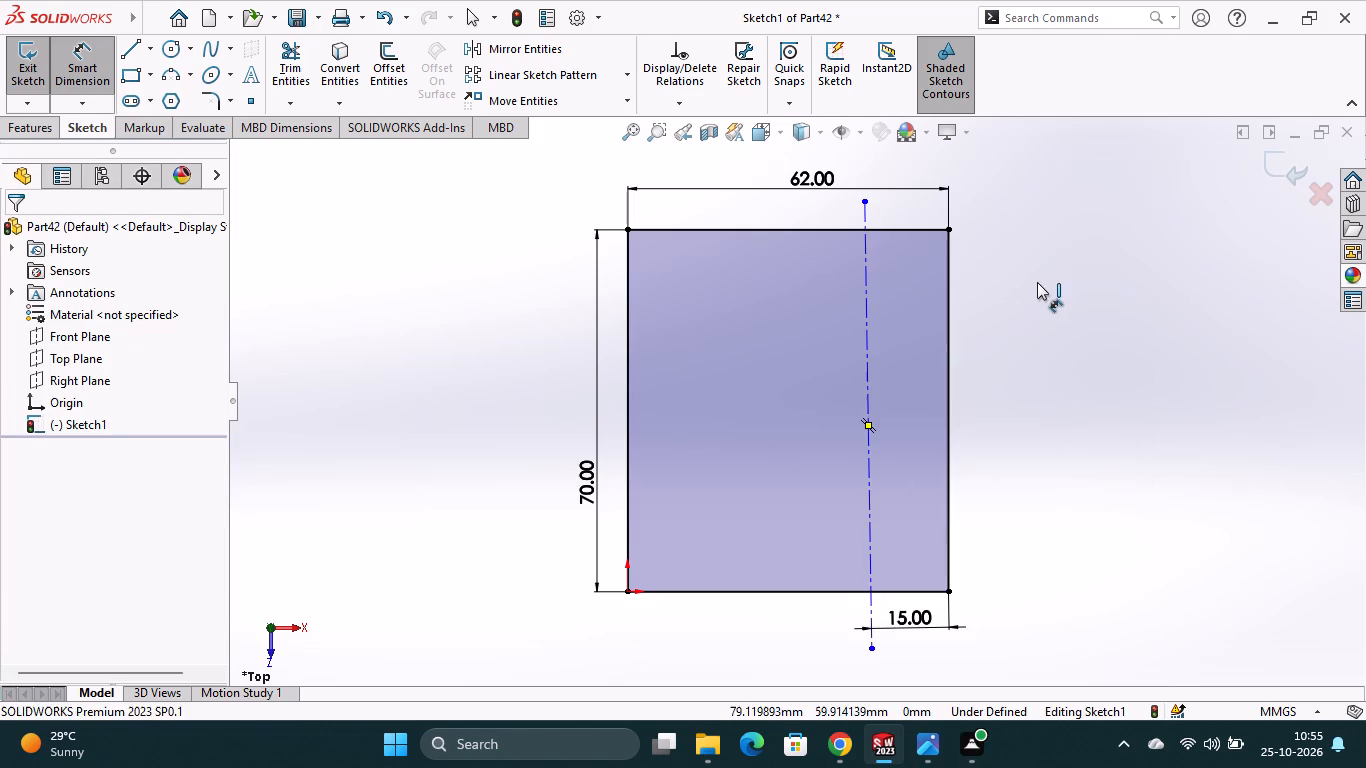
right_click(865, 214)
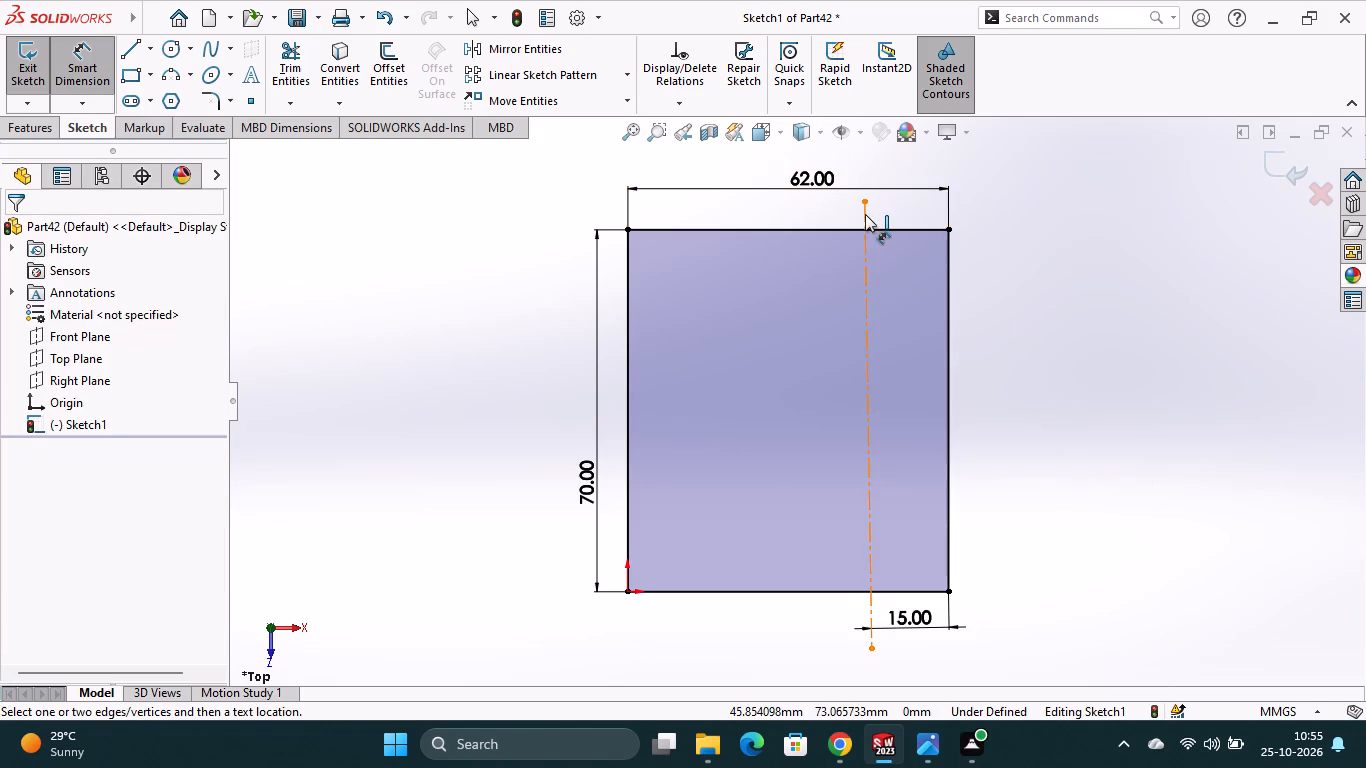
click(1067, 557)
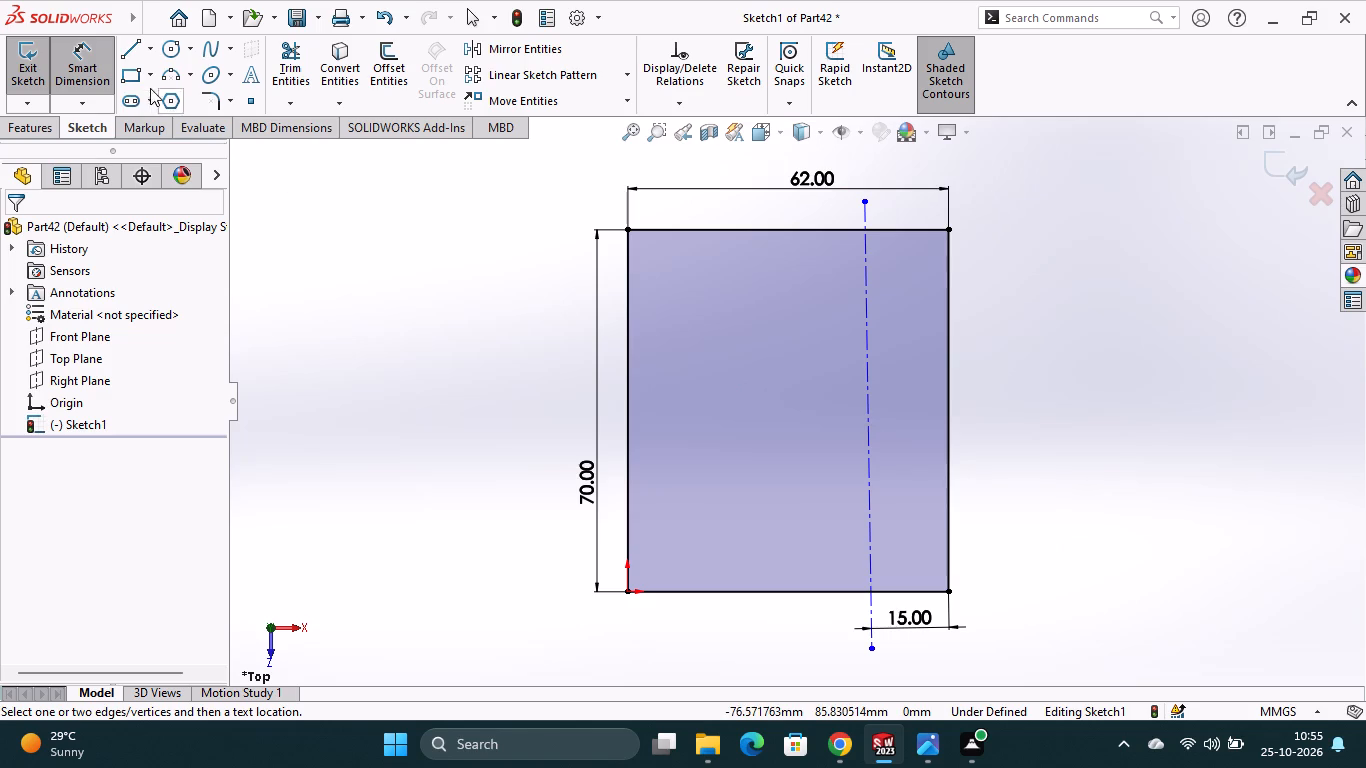
Apply a vertical relation to the centerline.
click(97, 75)
right_click(864, 378)
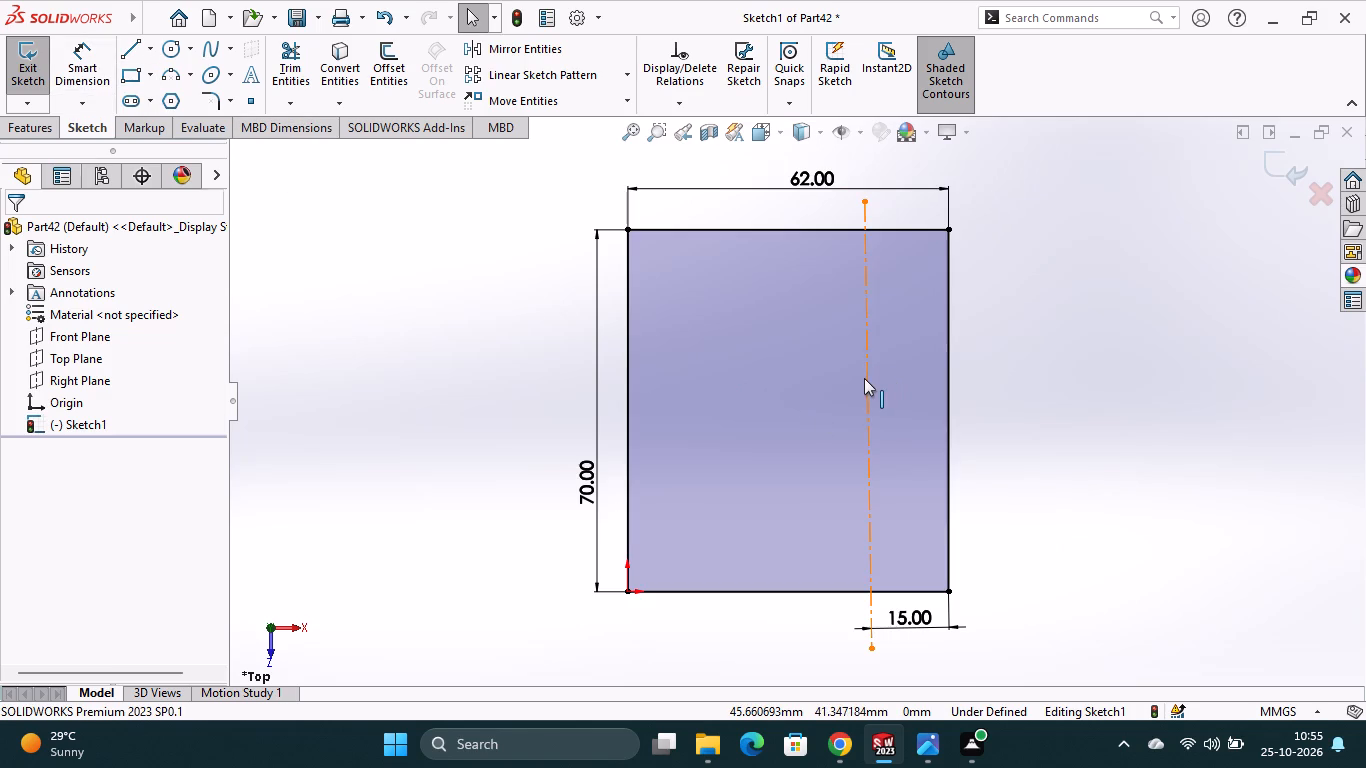
click(918, 315)
click(987, 353)
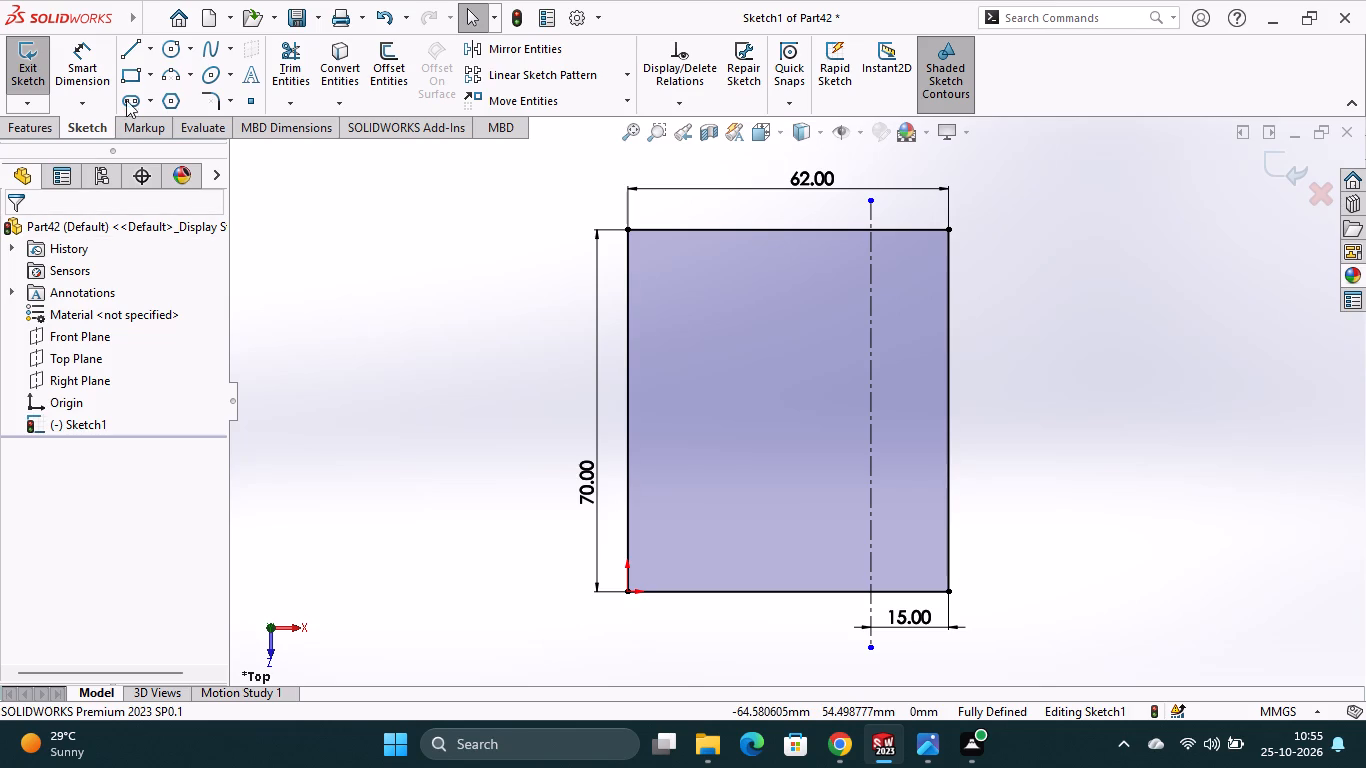
Draw a circle of about 25 mm radius centred on the vertical centerline, about 36 mm above the rectangle's bottom edge.
click(171, 47)
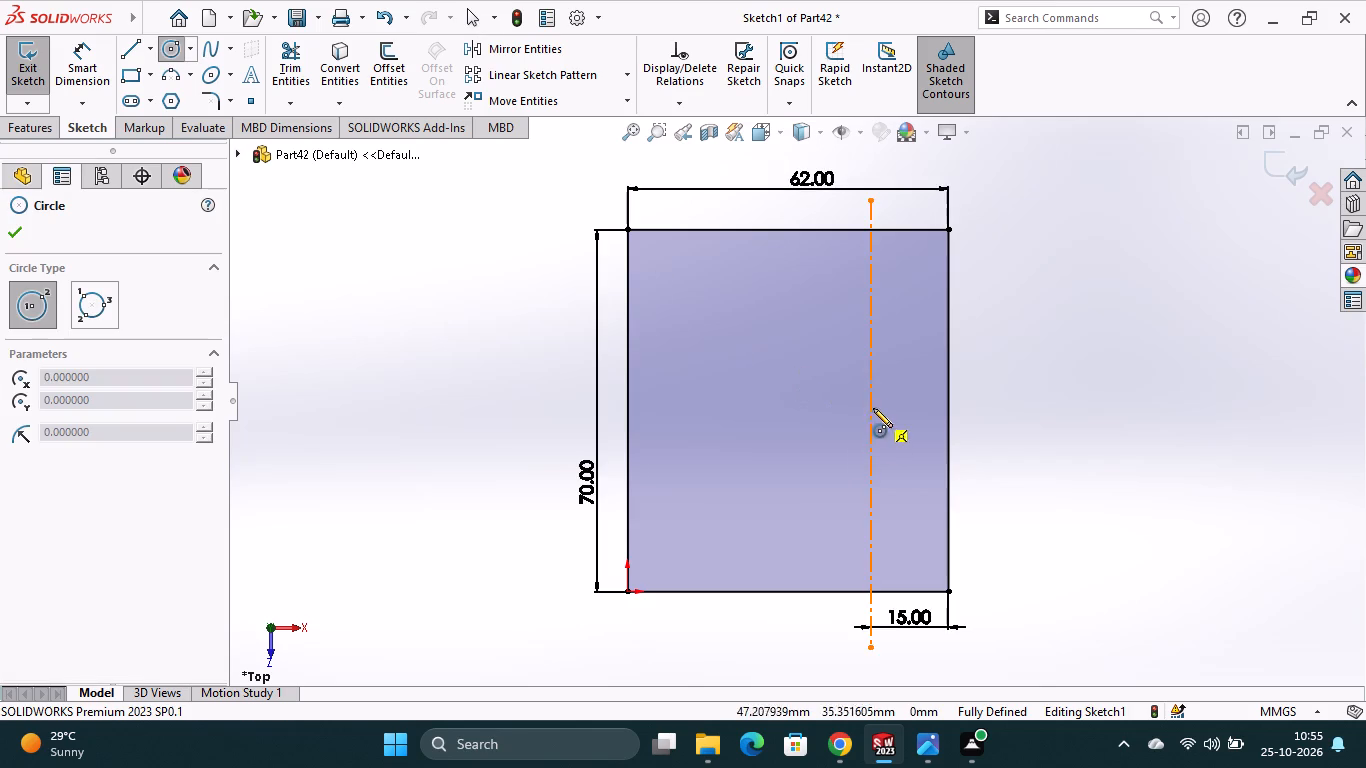
click(871, 405)
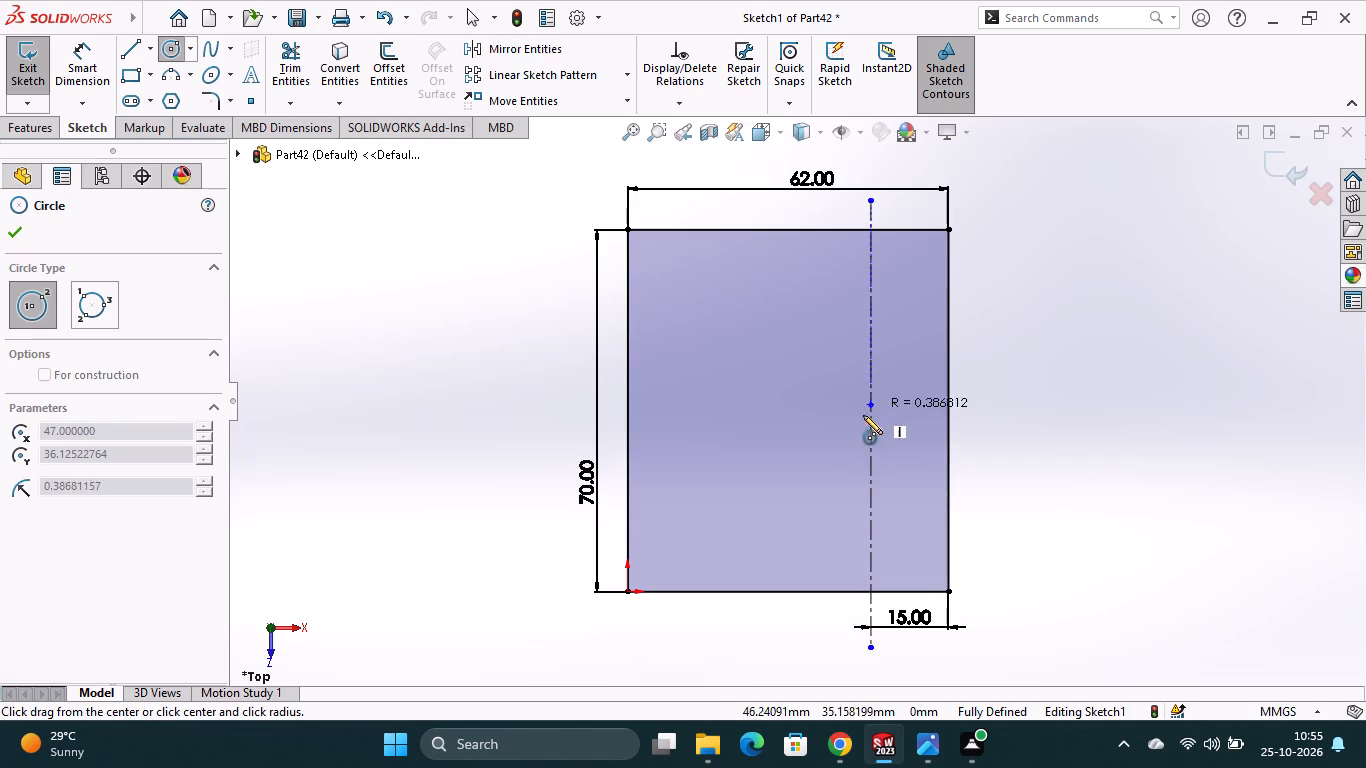
click(997, 440)
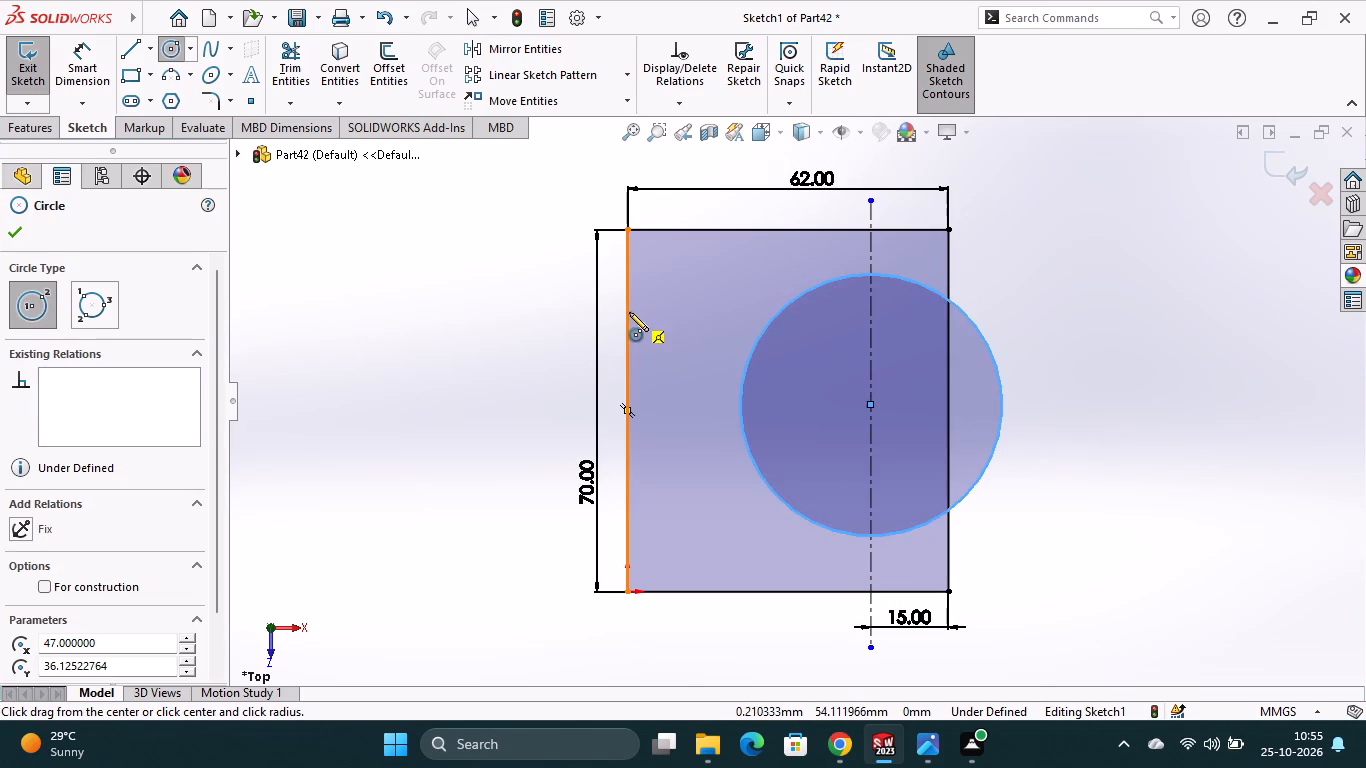
key(Escape)
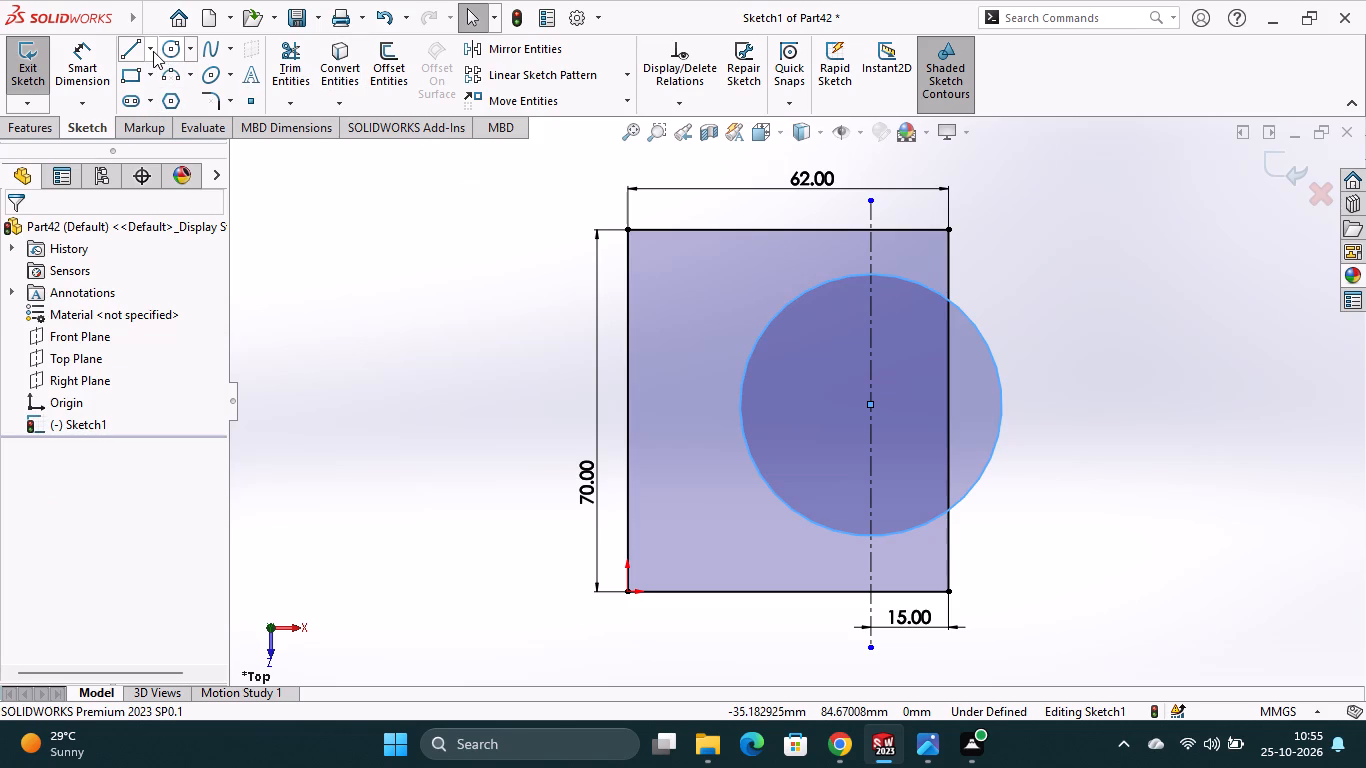
Draw three connected centerlines crossing the circle and closing beyond its right side: a 73 mm upper horizontal, a vertical and a lower horizontal.
click(153, 51)
click(180, 102)
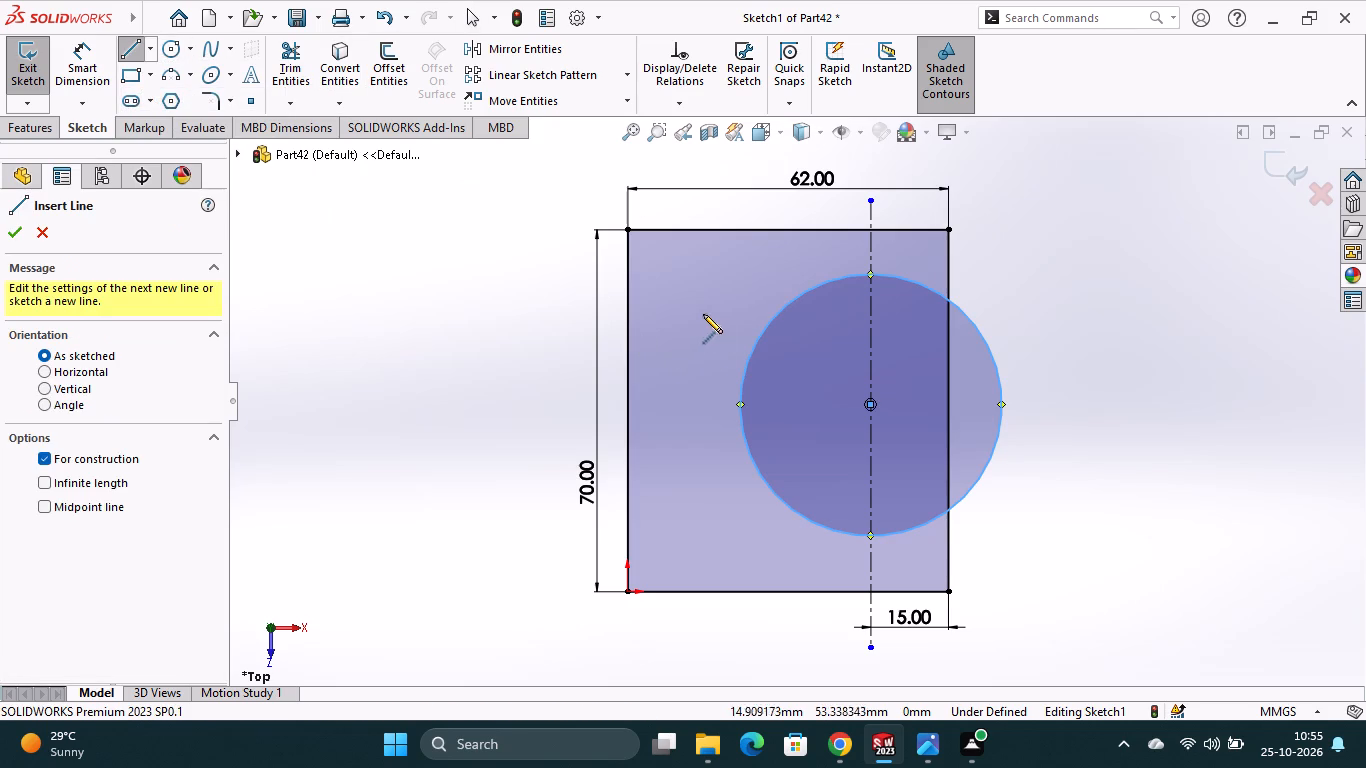
click(701, 311)
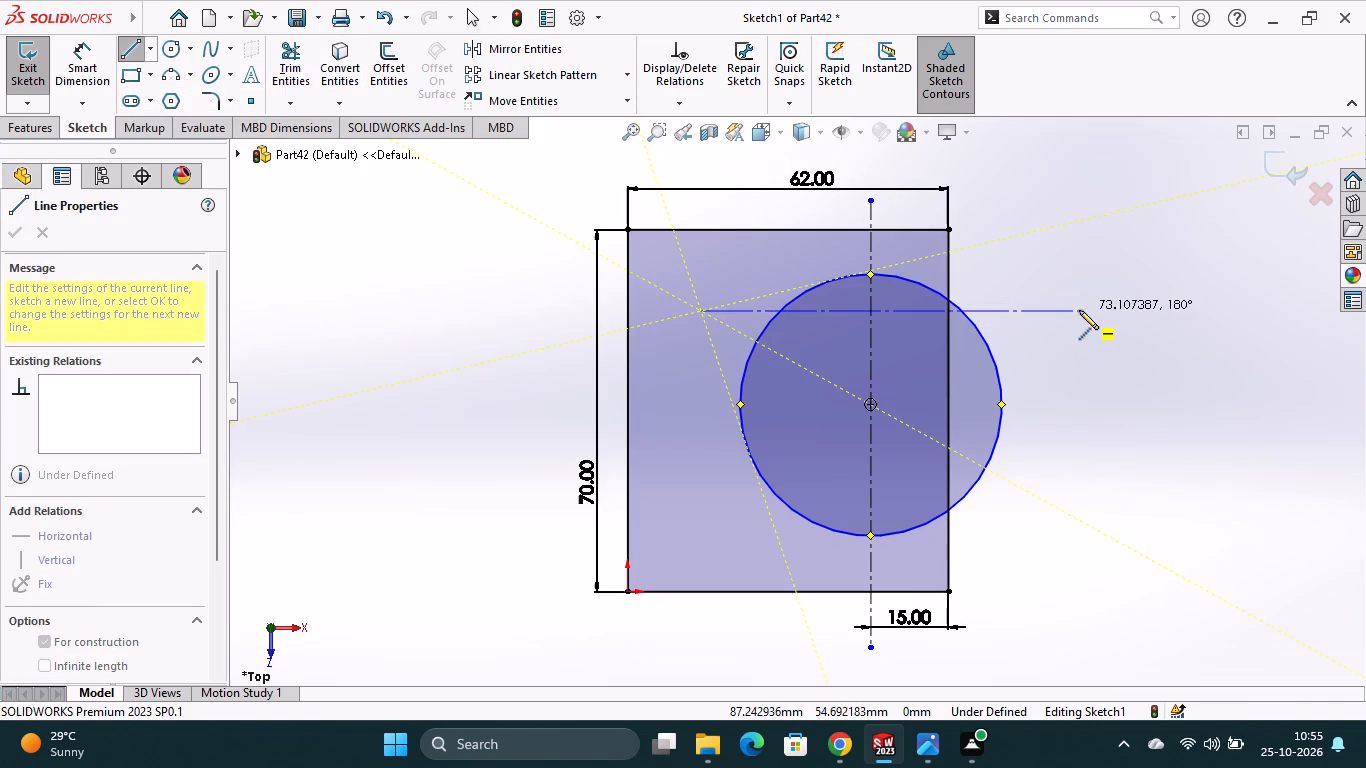
click(1082, 309)
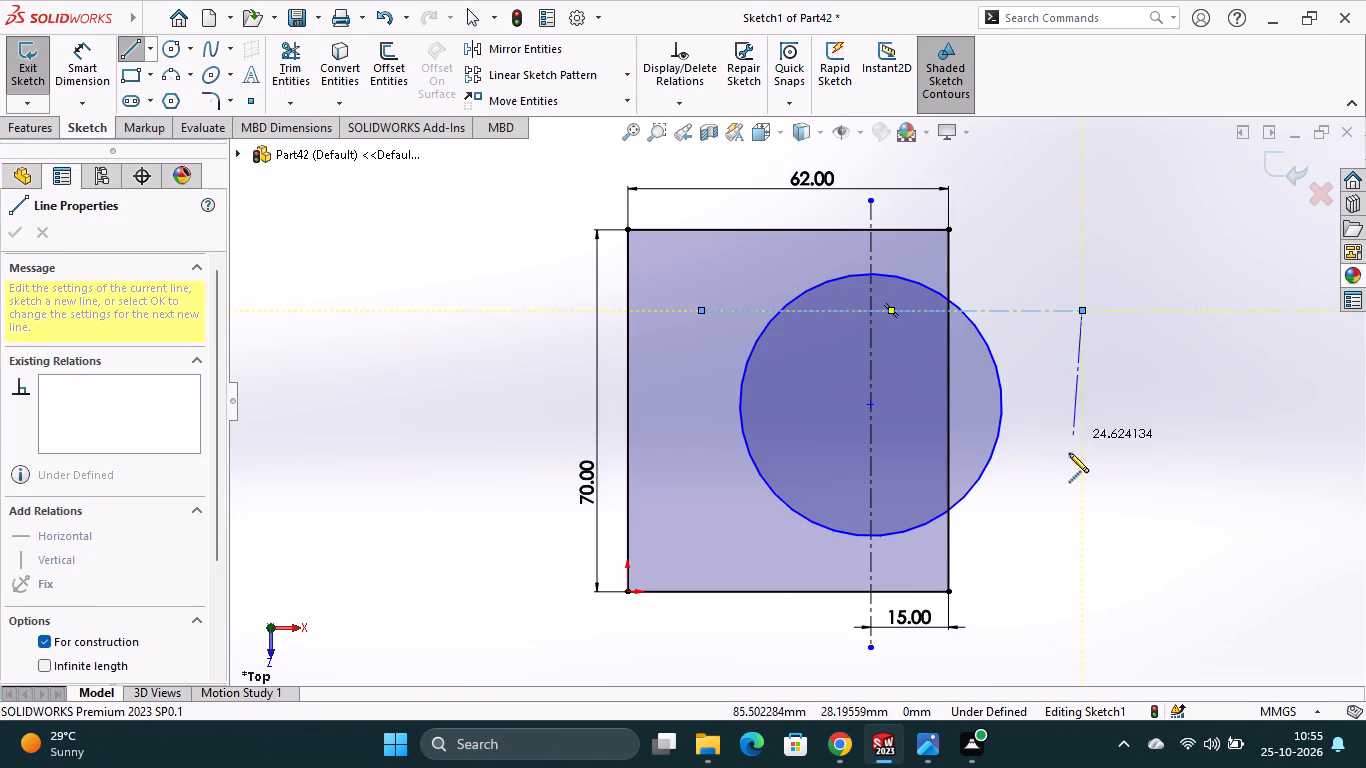
click(1079, 511)
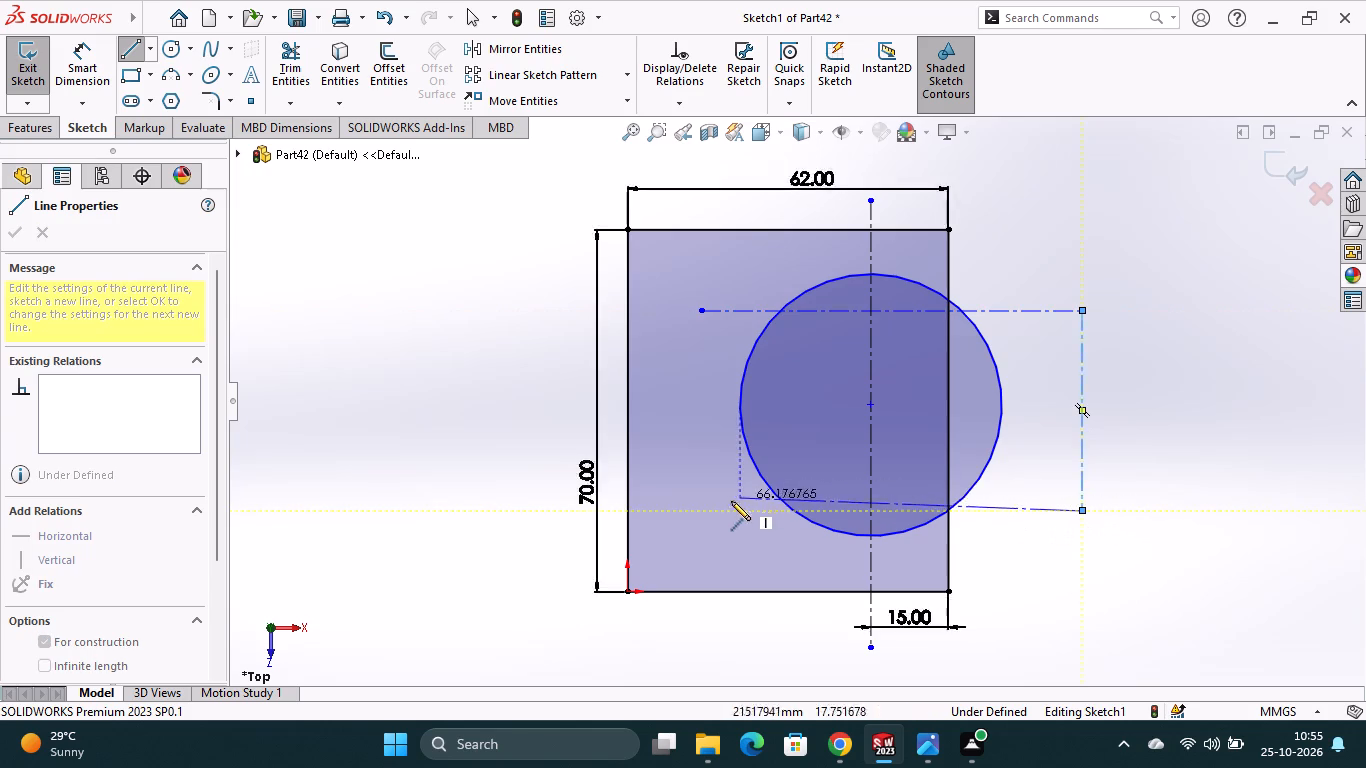
click(723, 514)
key(Escape)
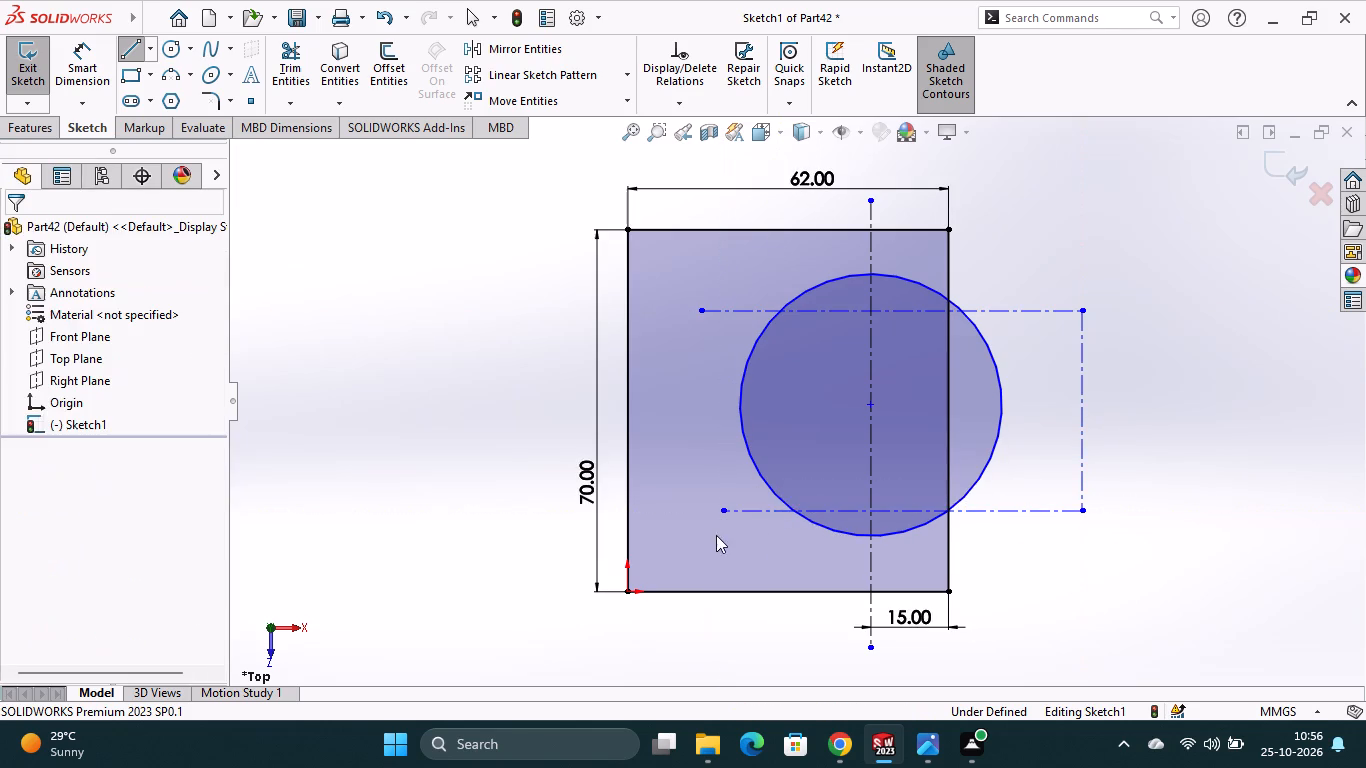
Dimension the lower horizontal centerline 25 mm above the rectangle's lower-right corner.
click(87, 59)
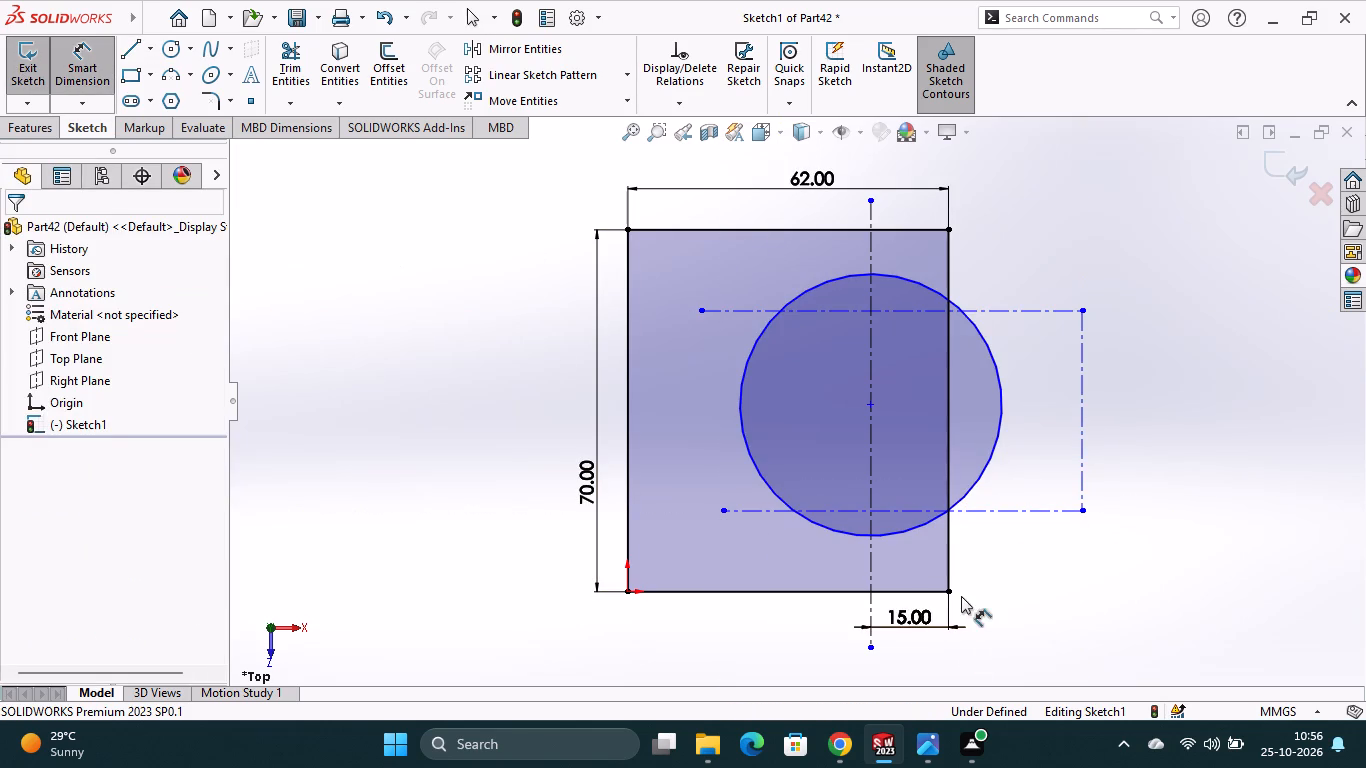
click(950, 597)
click(1060, 511)
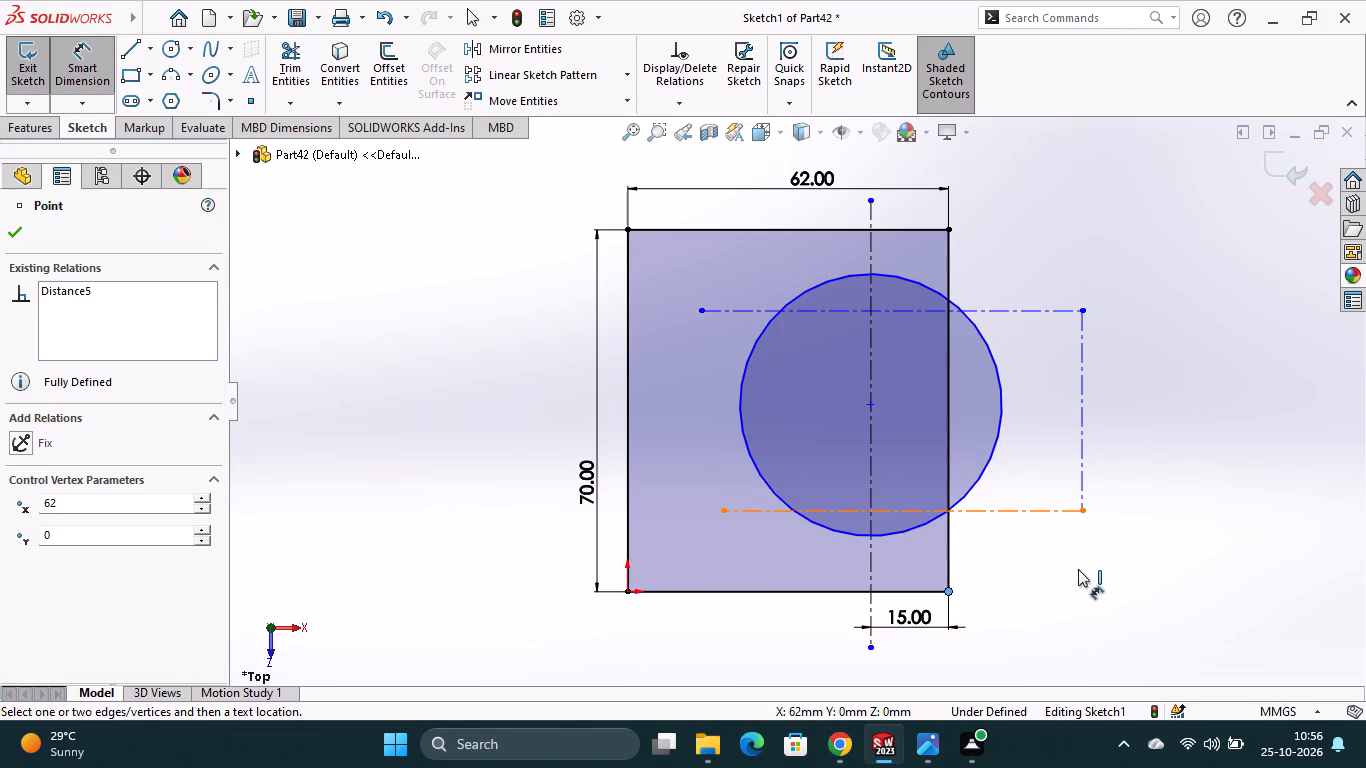
click(1064, 572)
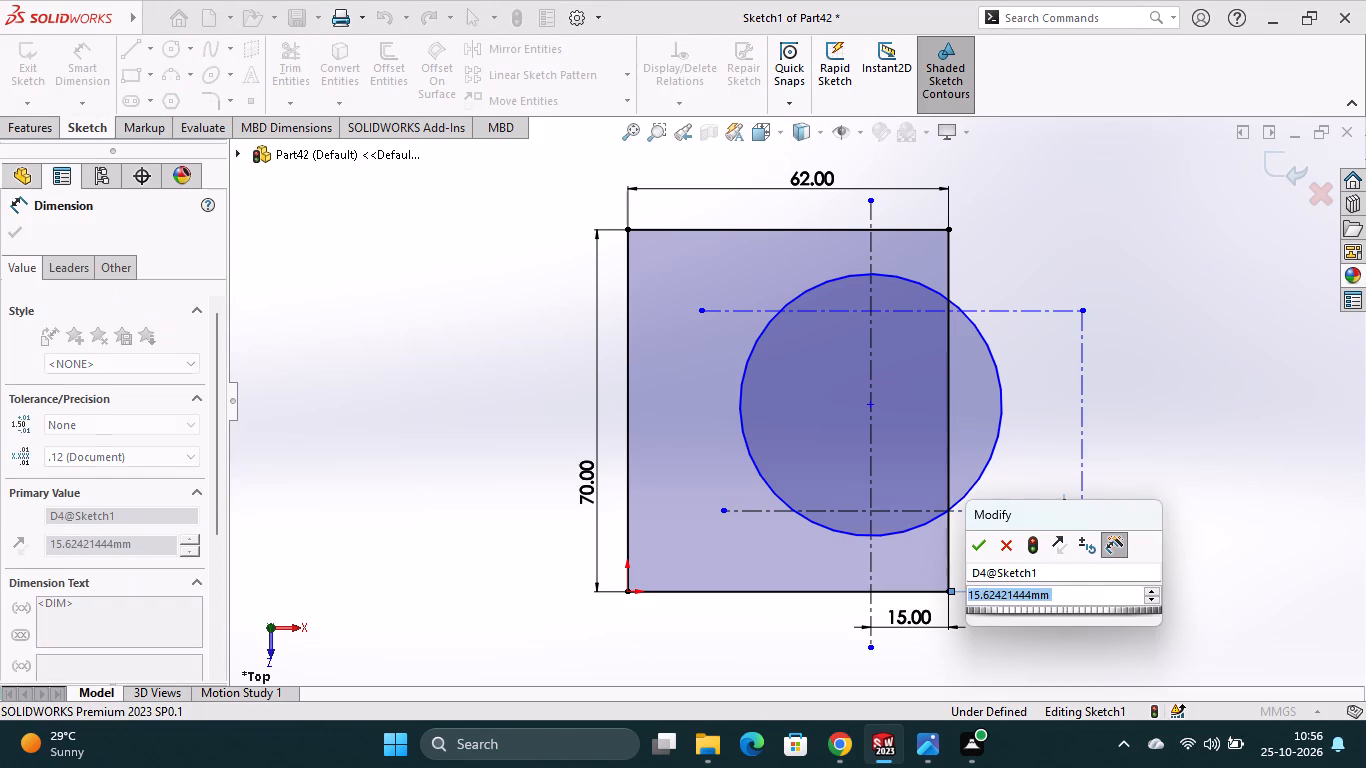
text(25)
key(Return)
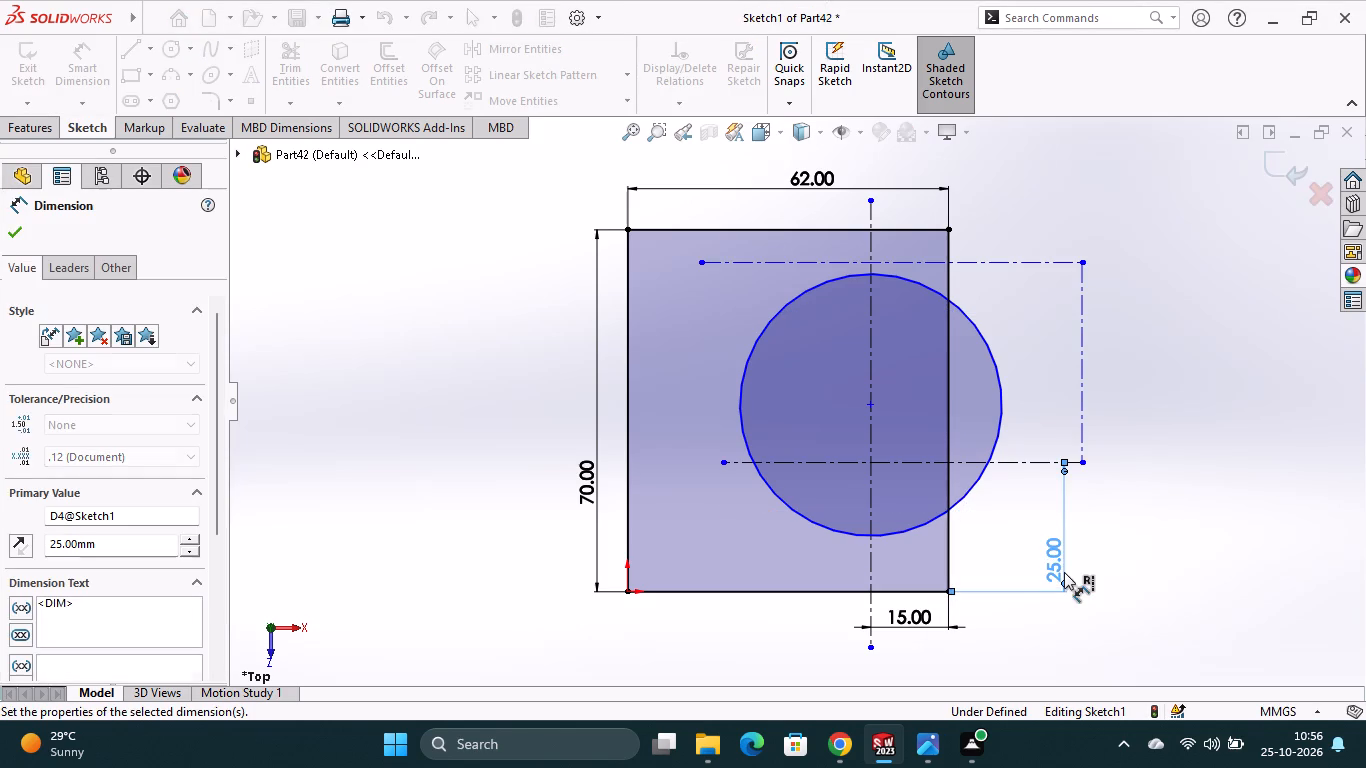
Dimension the upper horizontal centerline 25 mm below the rectangle's upper-right corner.
click(947, 226)
click(1084, 260)
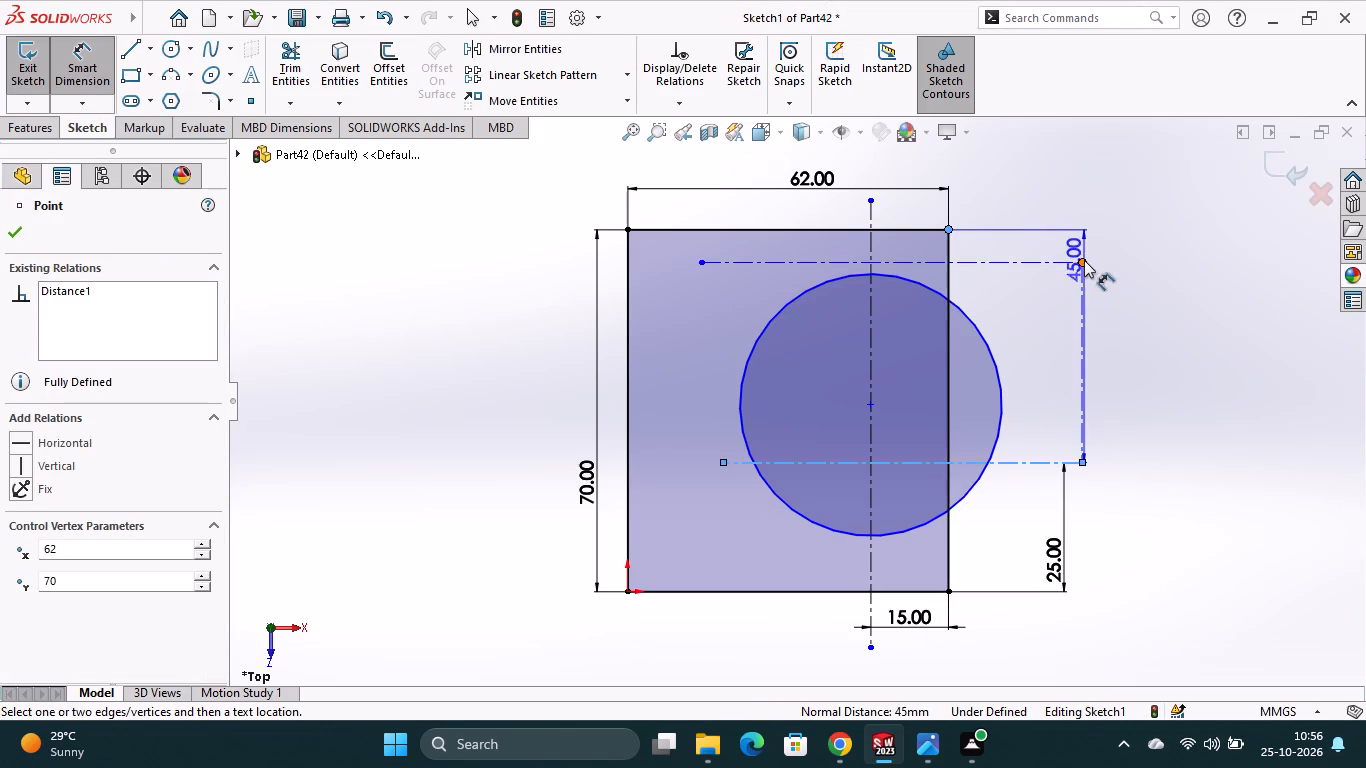
click(1169, 251)
text(25)
key(Return)
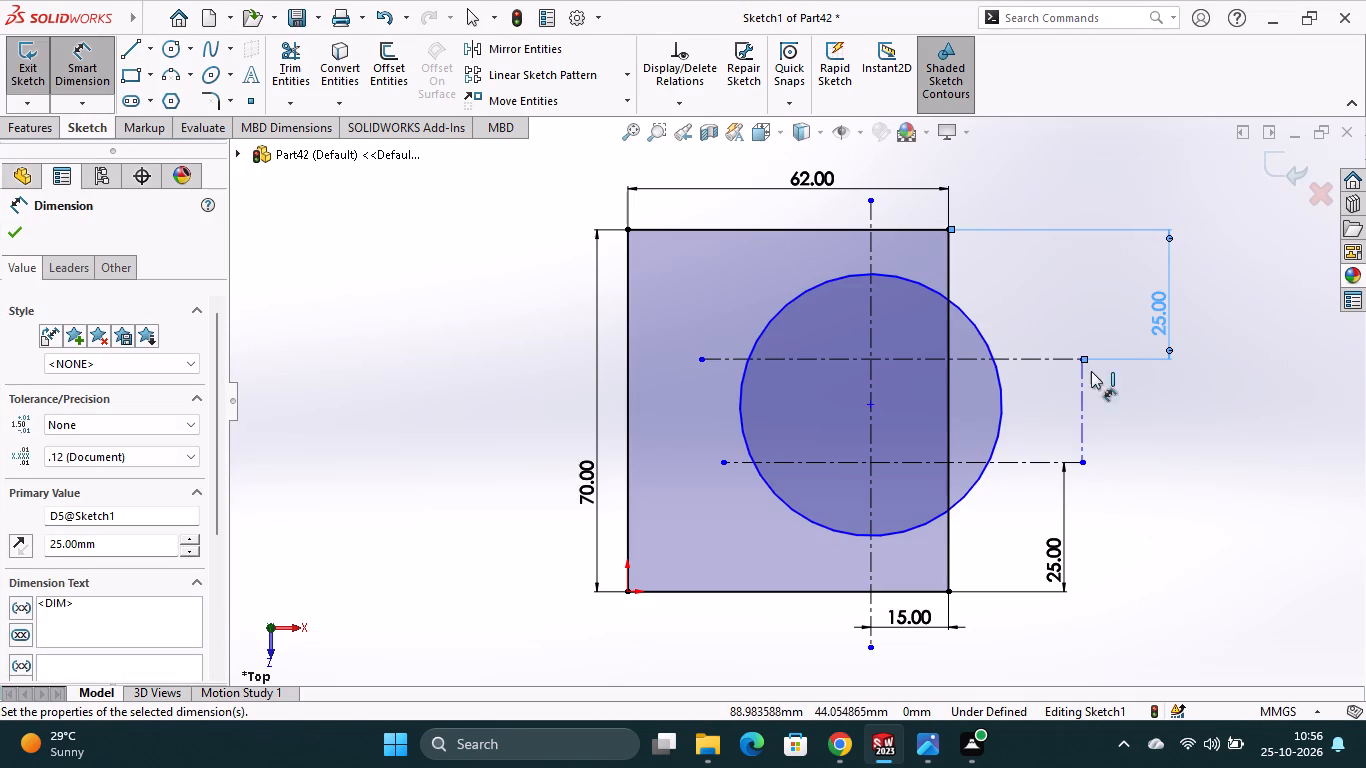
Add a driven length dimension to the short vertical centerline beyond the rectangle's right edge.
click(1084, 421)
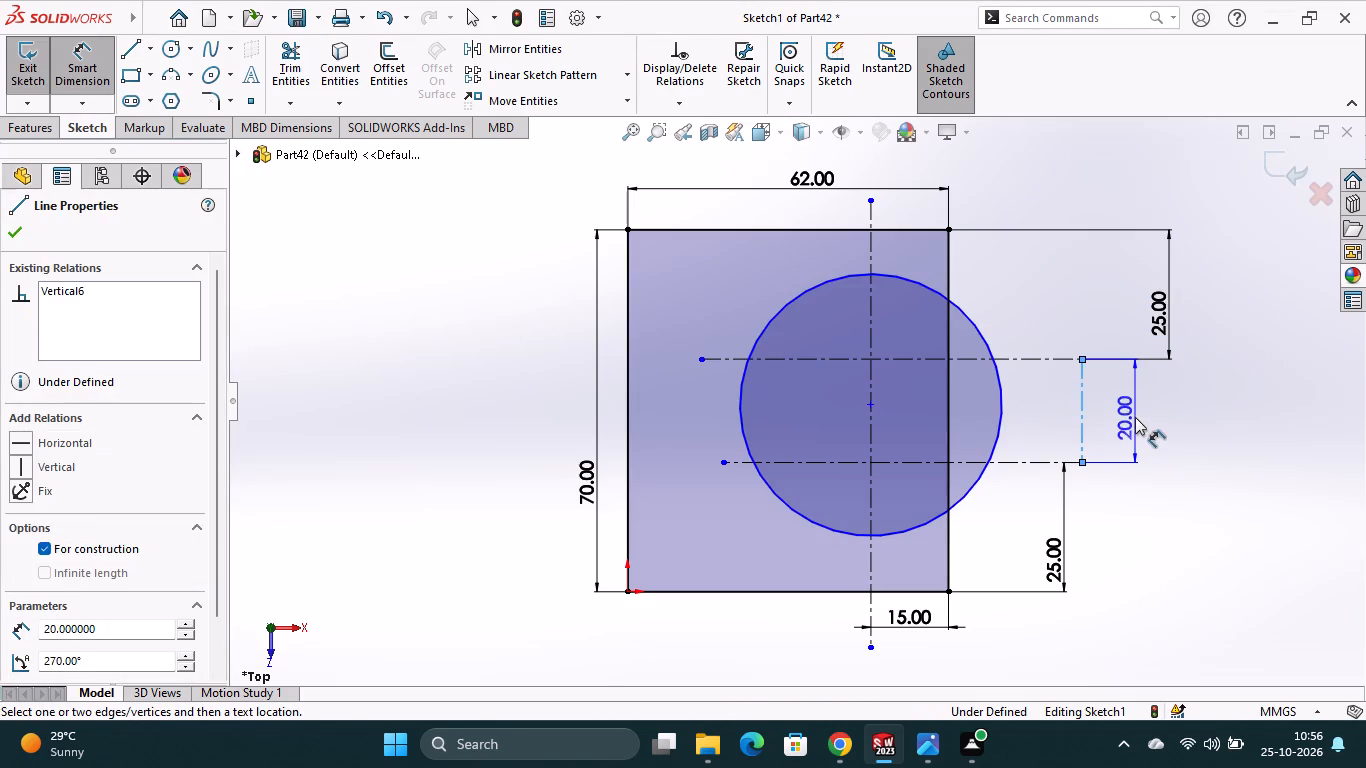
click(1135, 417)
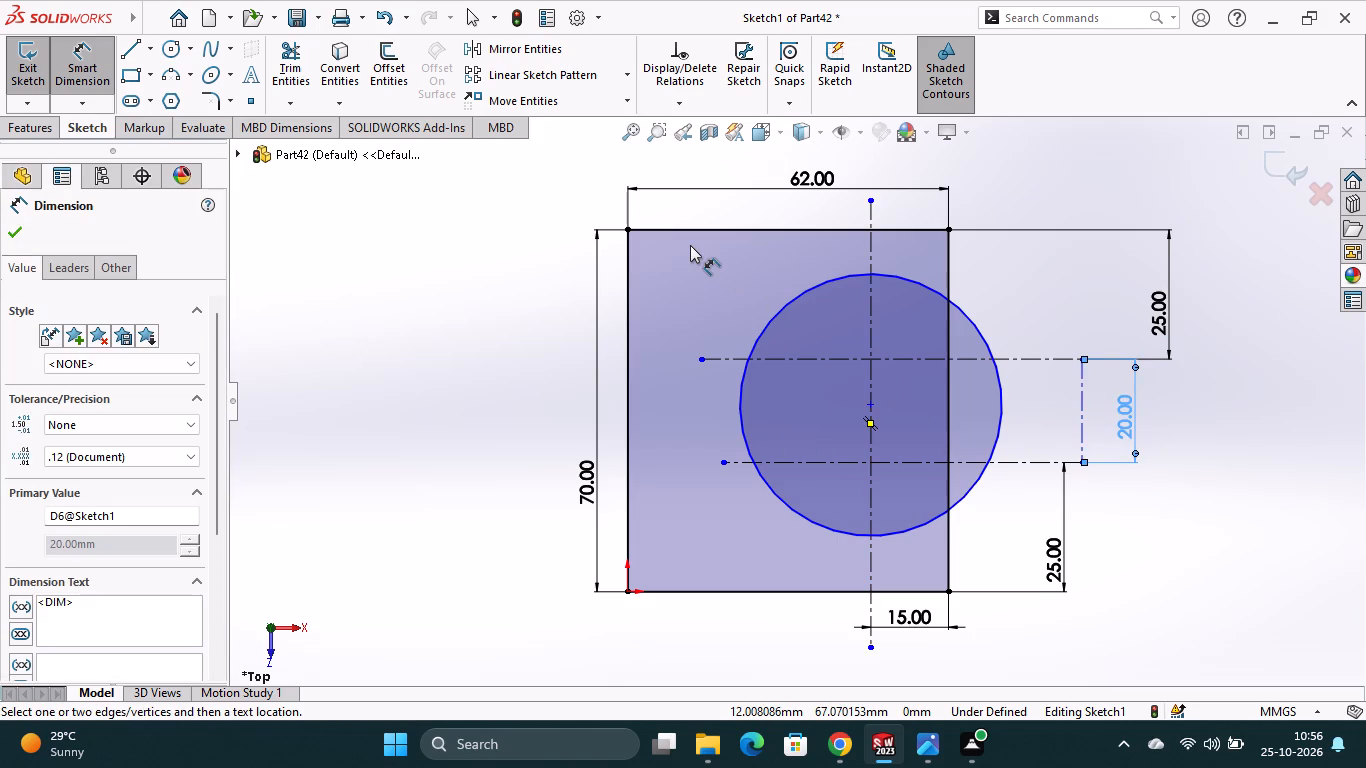
Dimension the circle with a diameter of 20 mm.
click(802, 296)
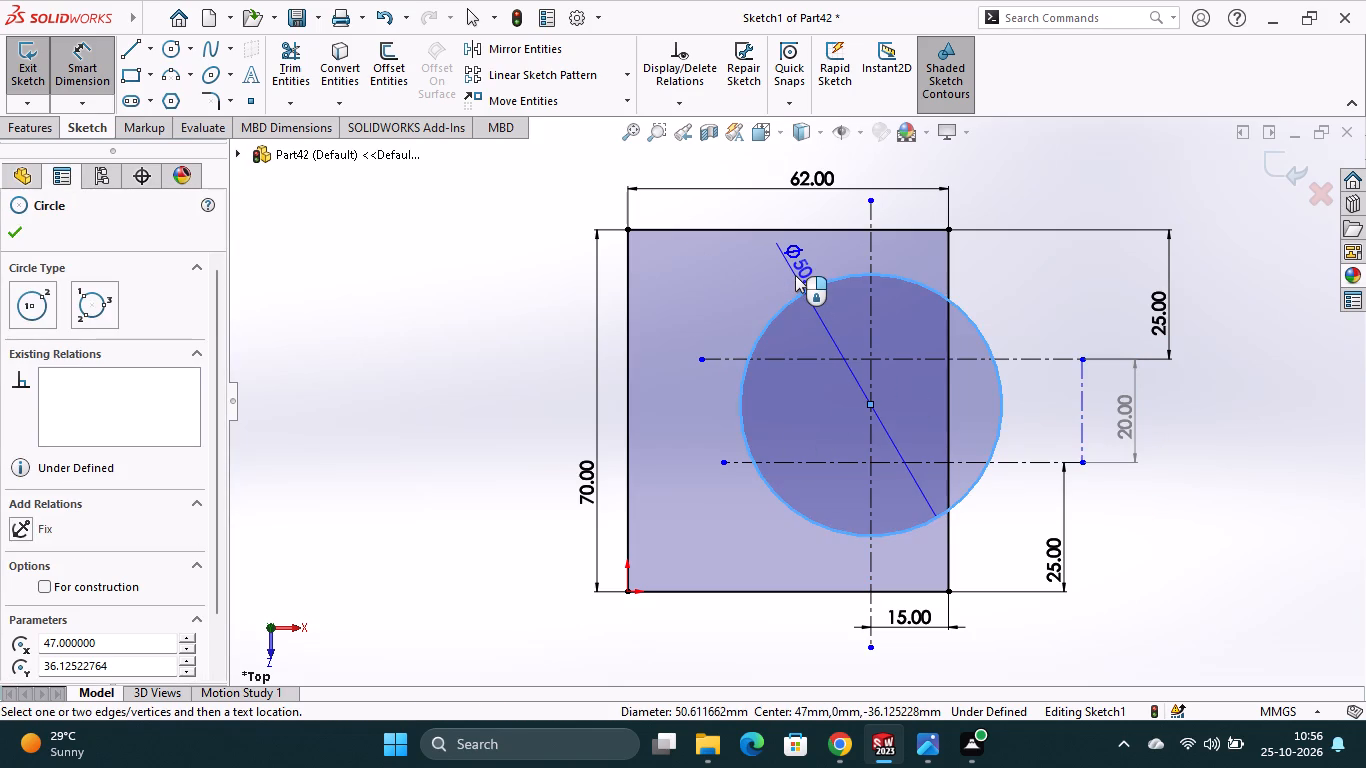
click(795, 275)
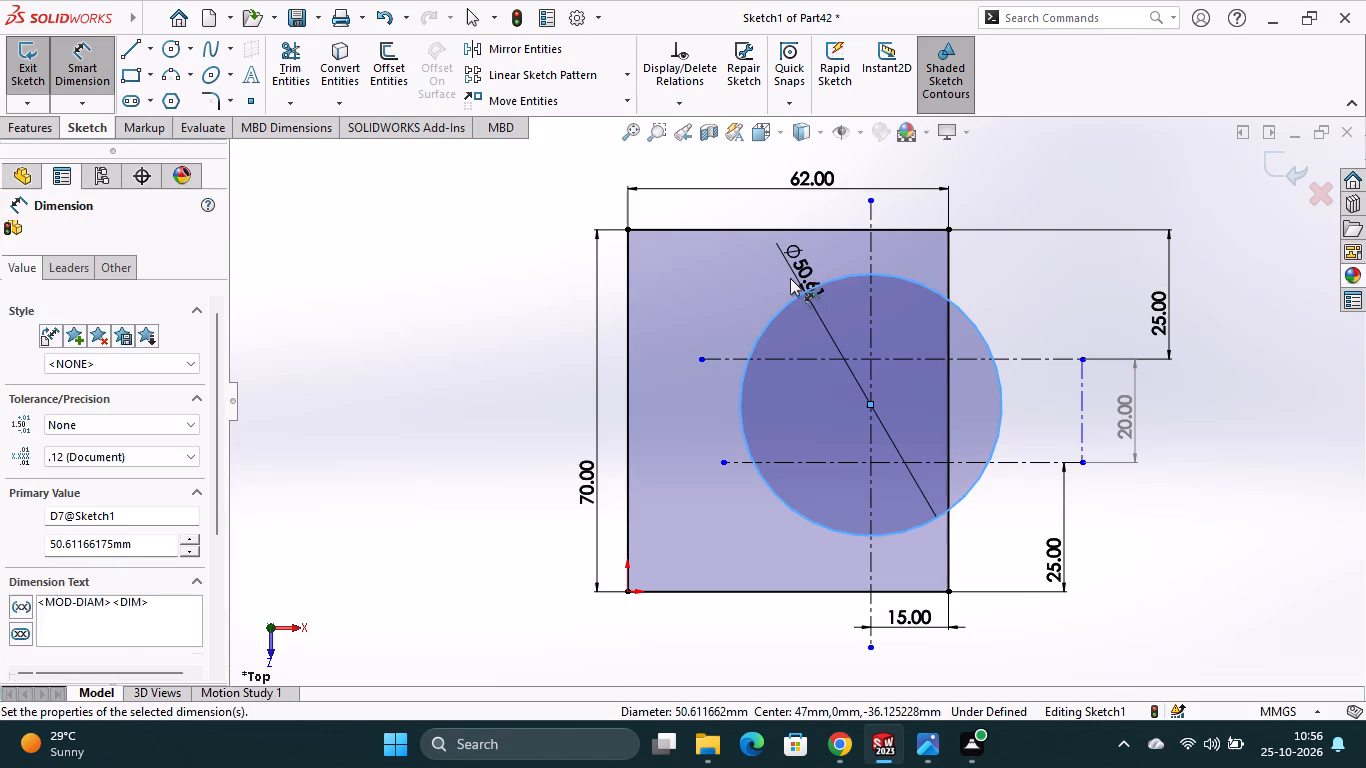
text(20)
key(Return)
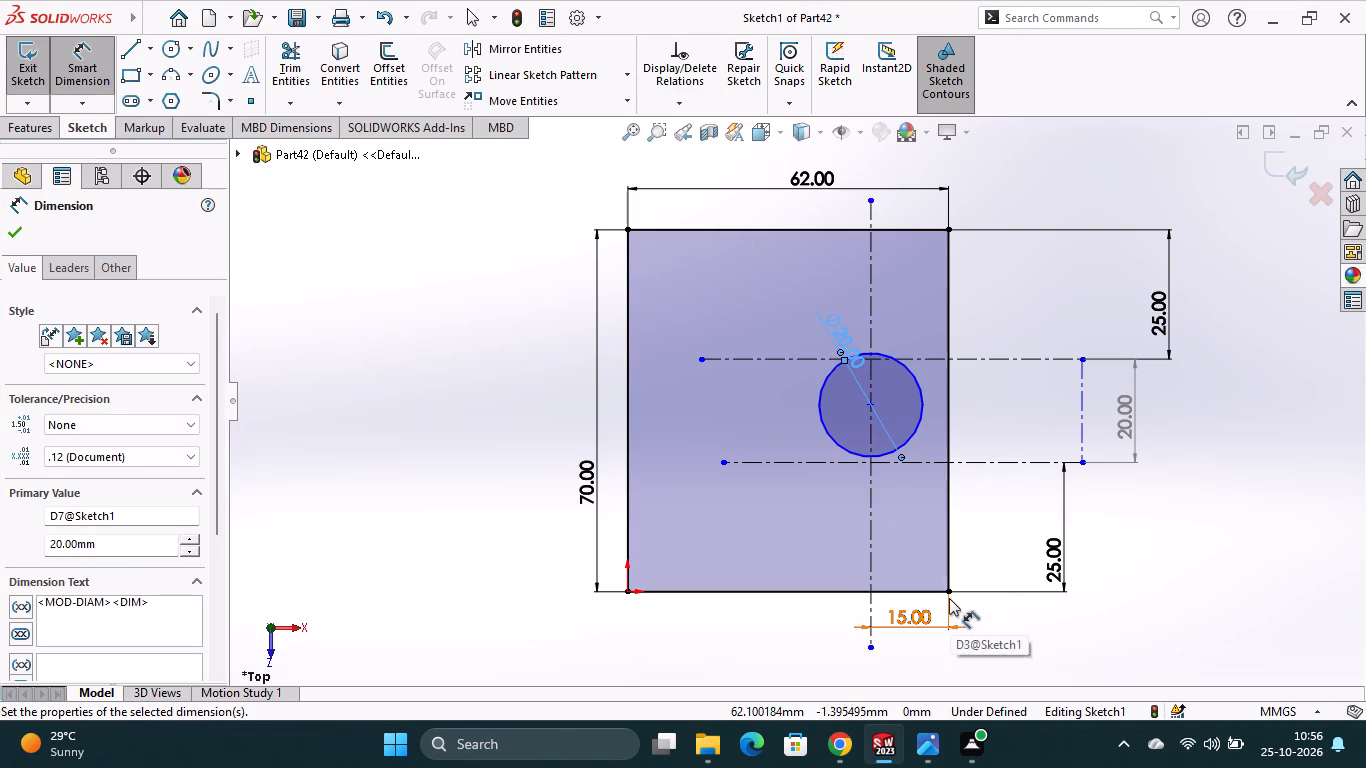
Dimension the circle's centre 35 mm vertically above the rectangle's lower-right corner.
click(949, 593)
click(869, 406)
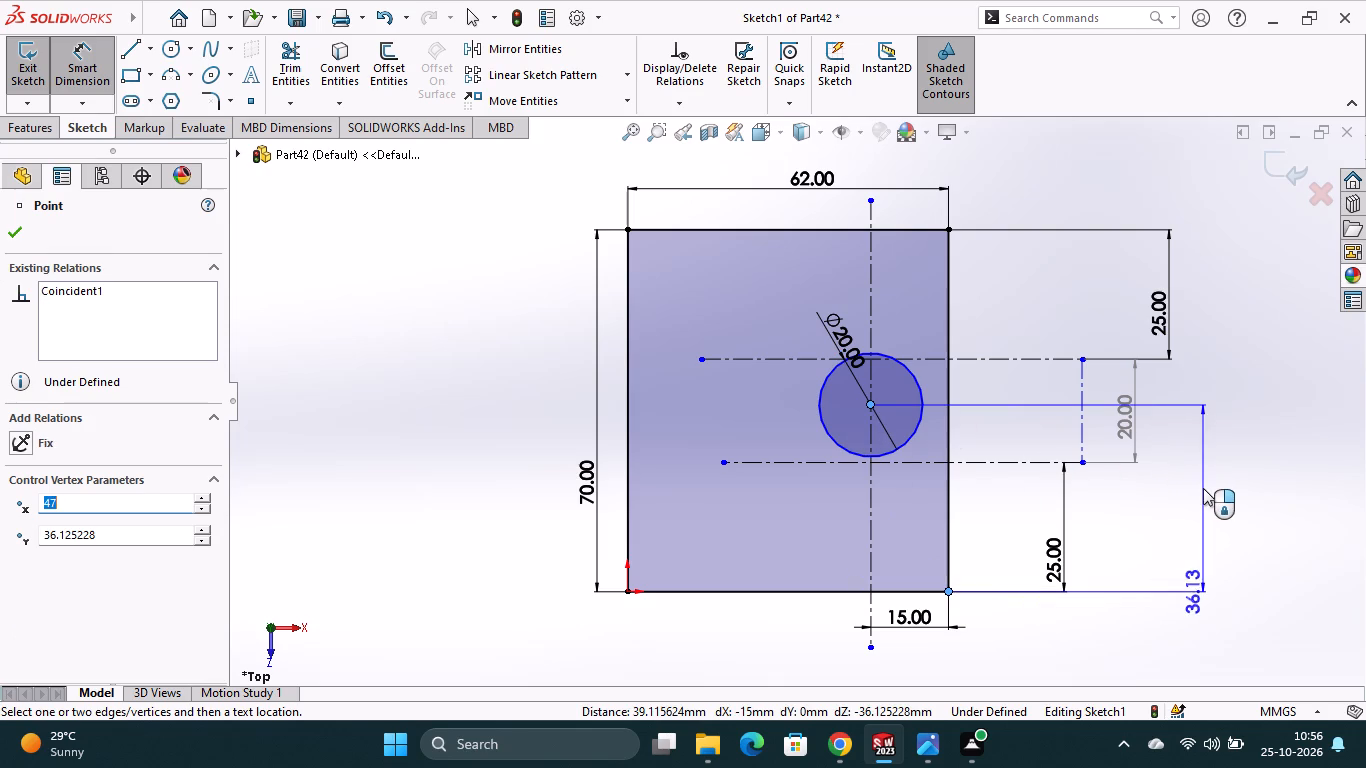
click(1204, 488)
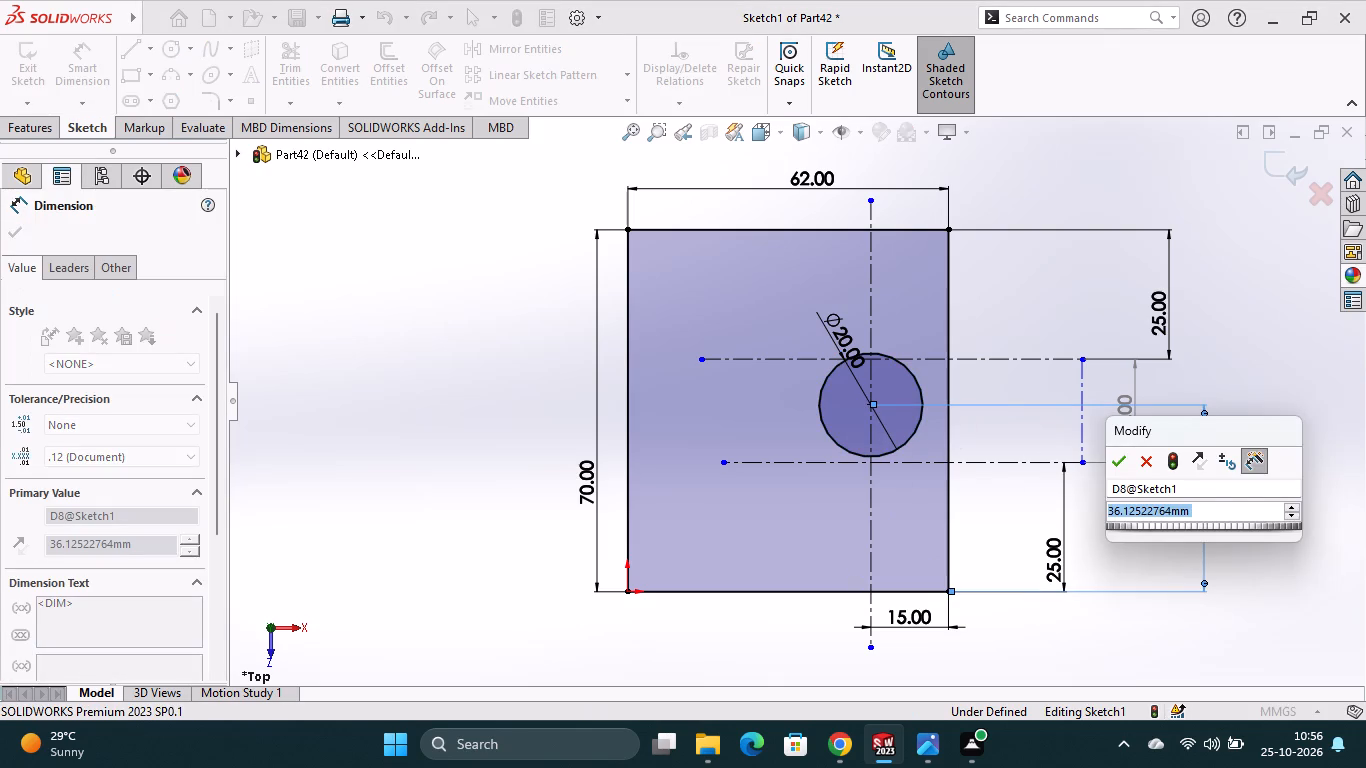
text(35)
key(Return)
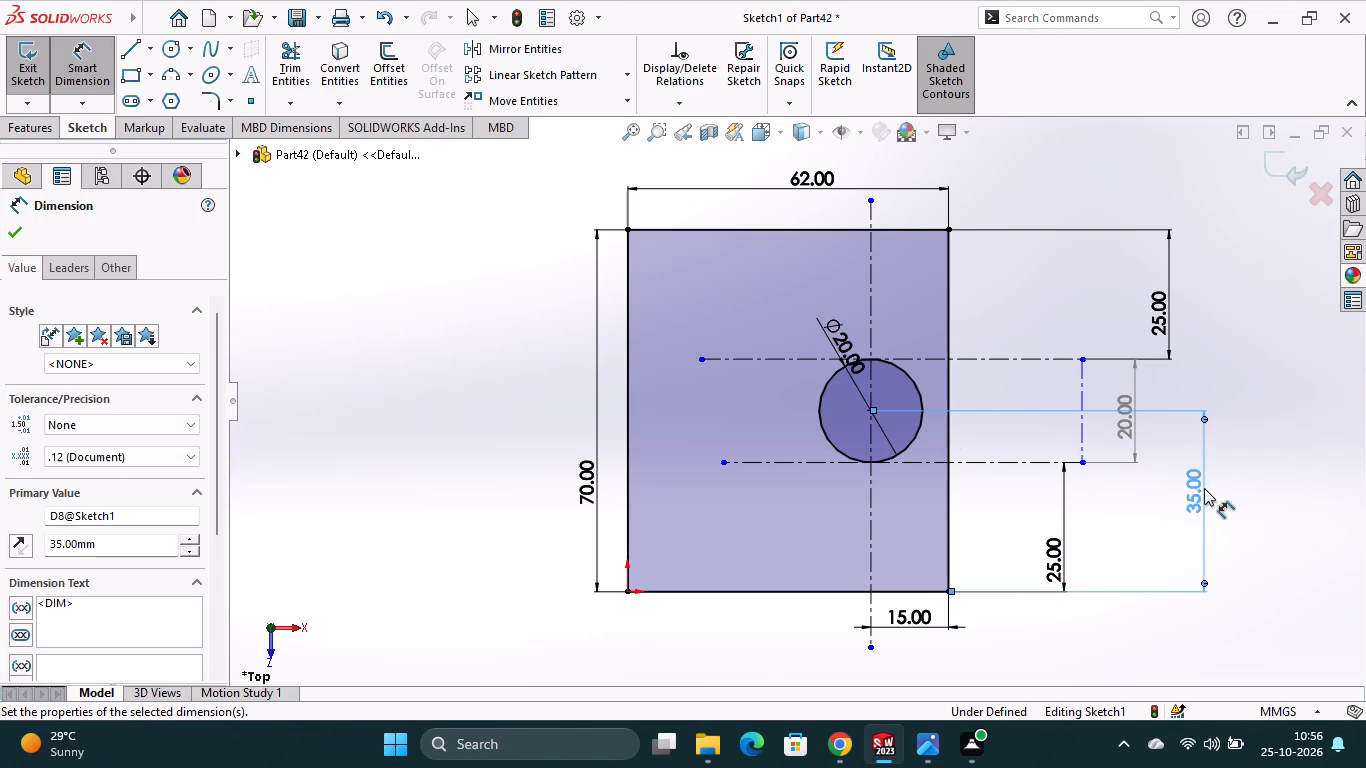
Convert the upper and lower horizontal centerlines touching the circle from construction geometry into regular sketch lines.
click(132, 46)
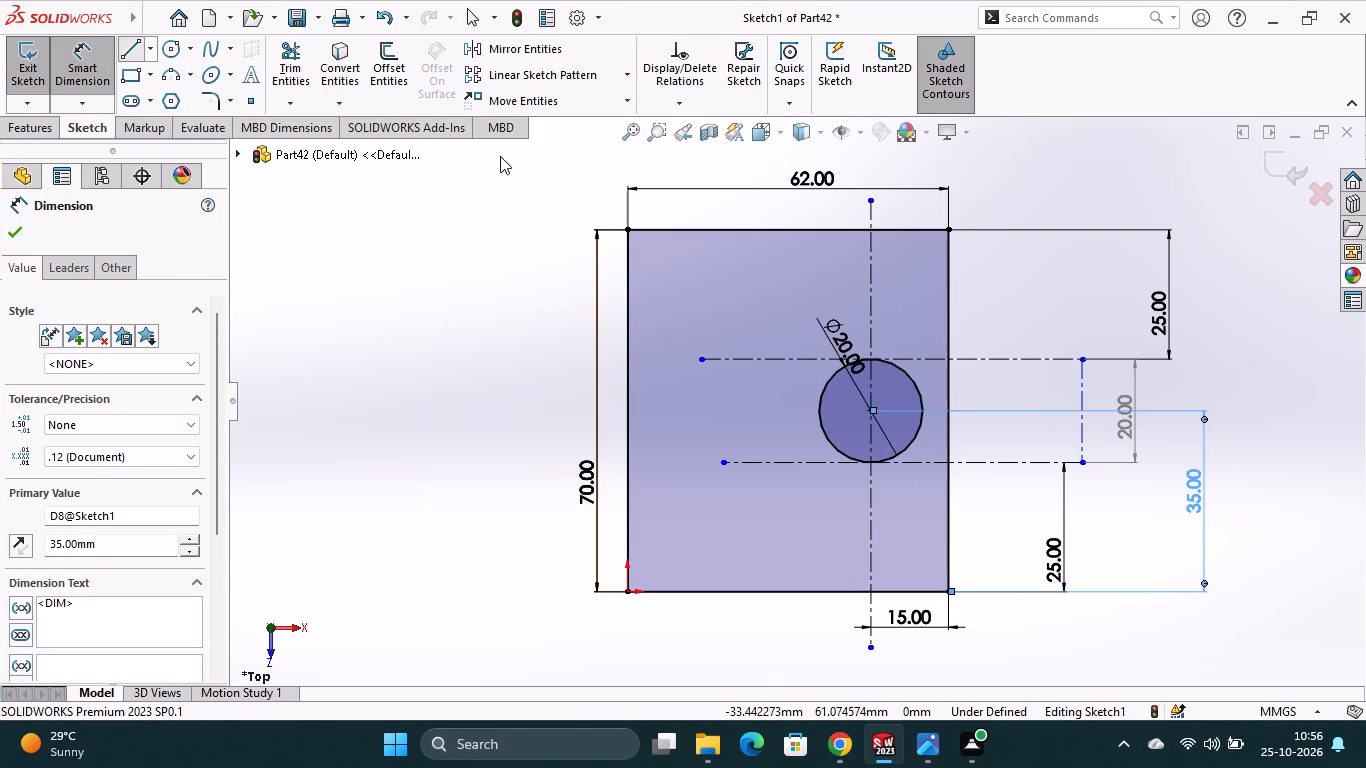
click(124, 56)
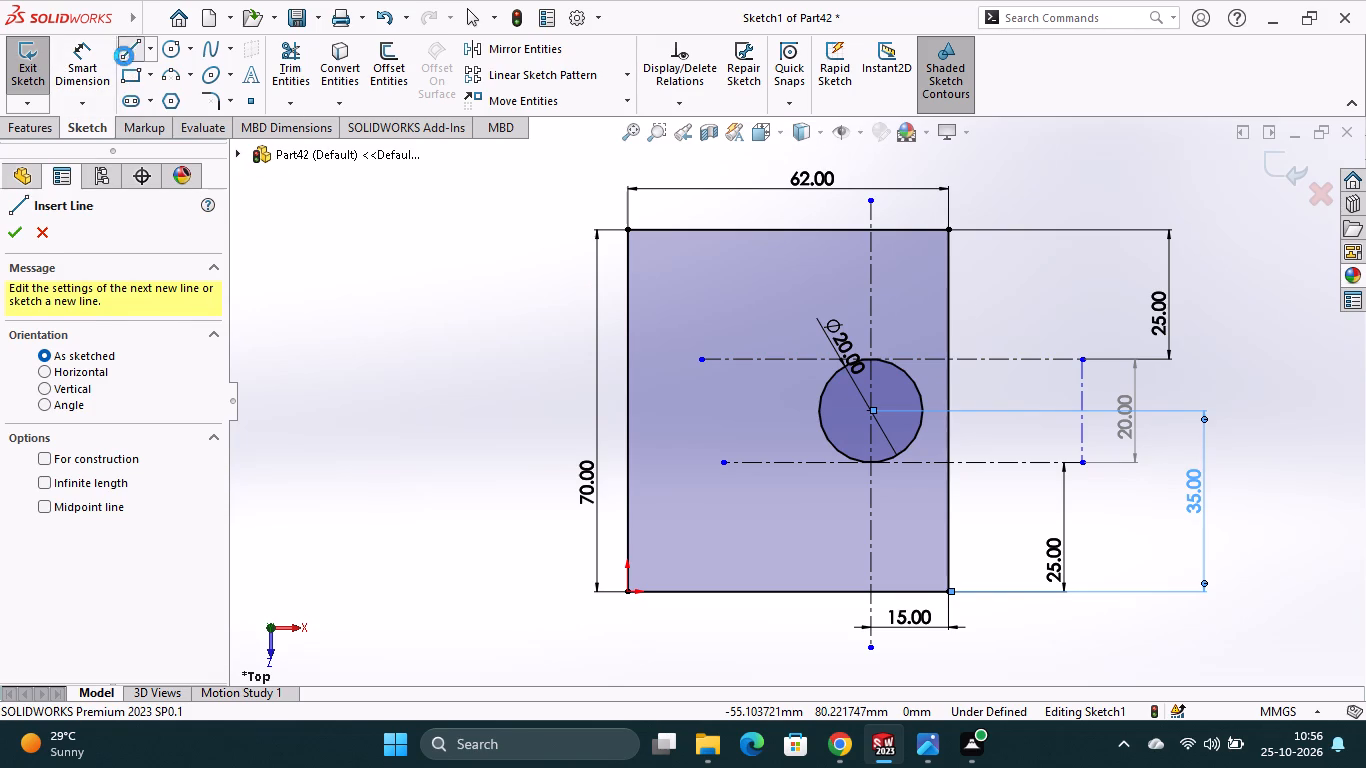
right_click(786, 356)
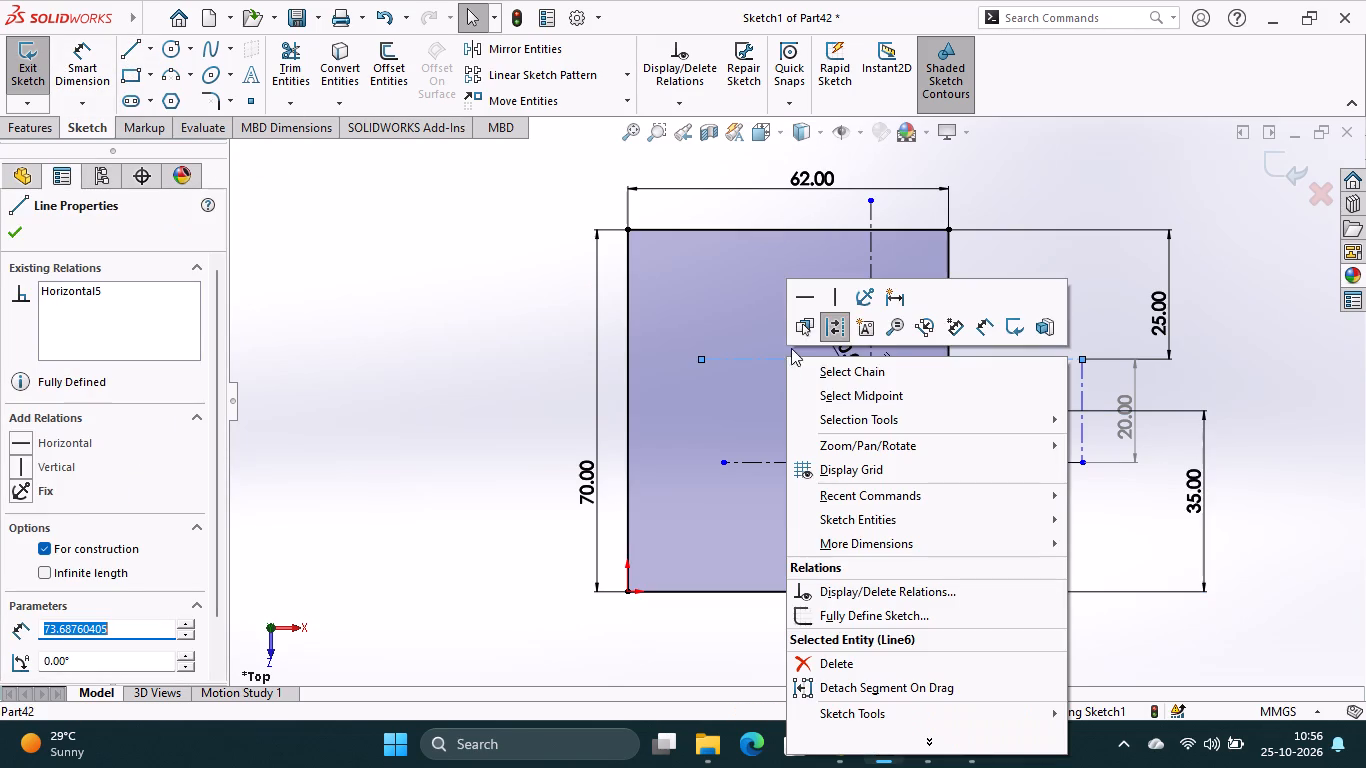
click(830, 318)
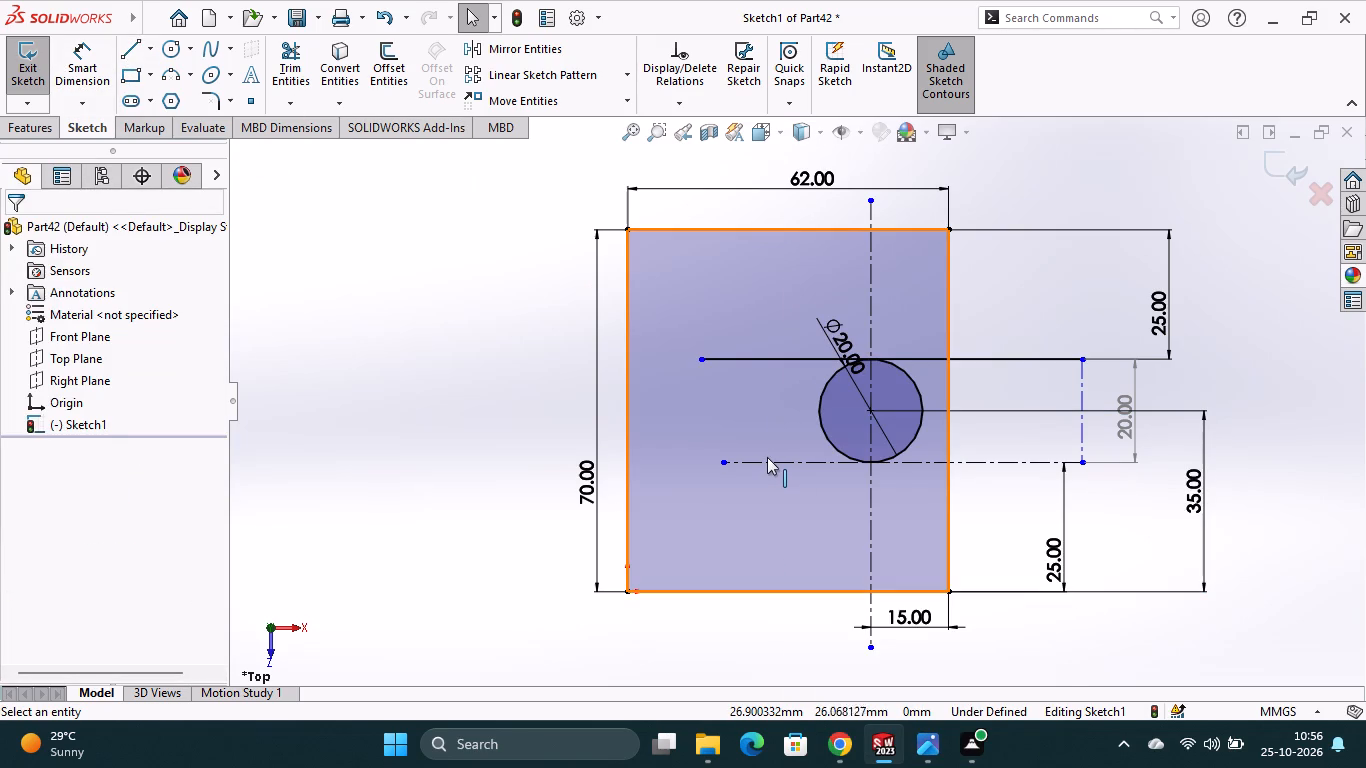
right_click(767, 460)
click(819, 347)
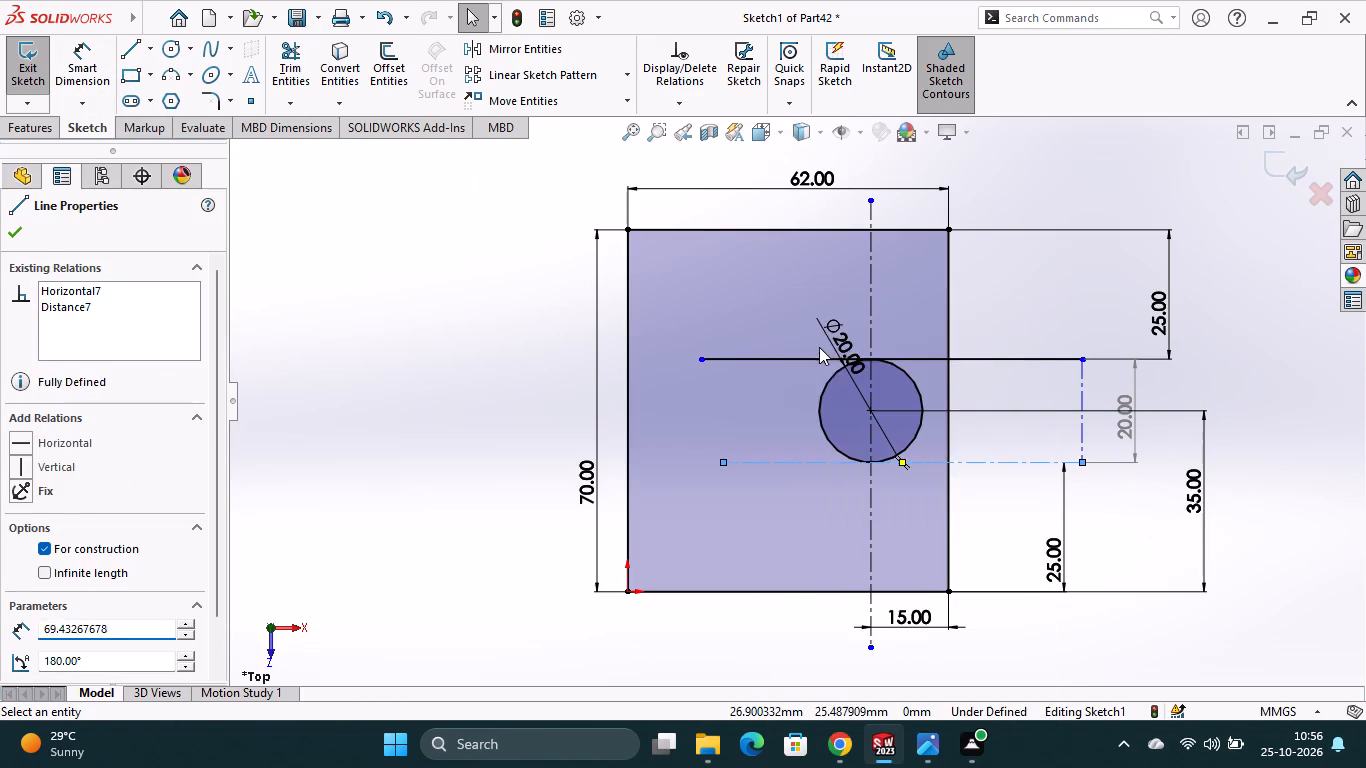
Trim the circle's right half, the excess ends of both horizontal lines and the right edge between them to form an open round-ended slot.
click(303, 67)
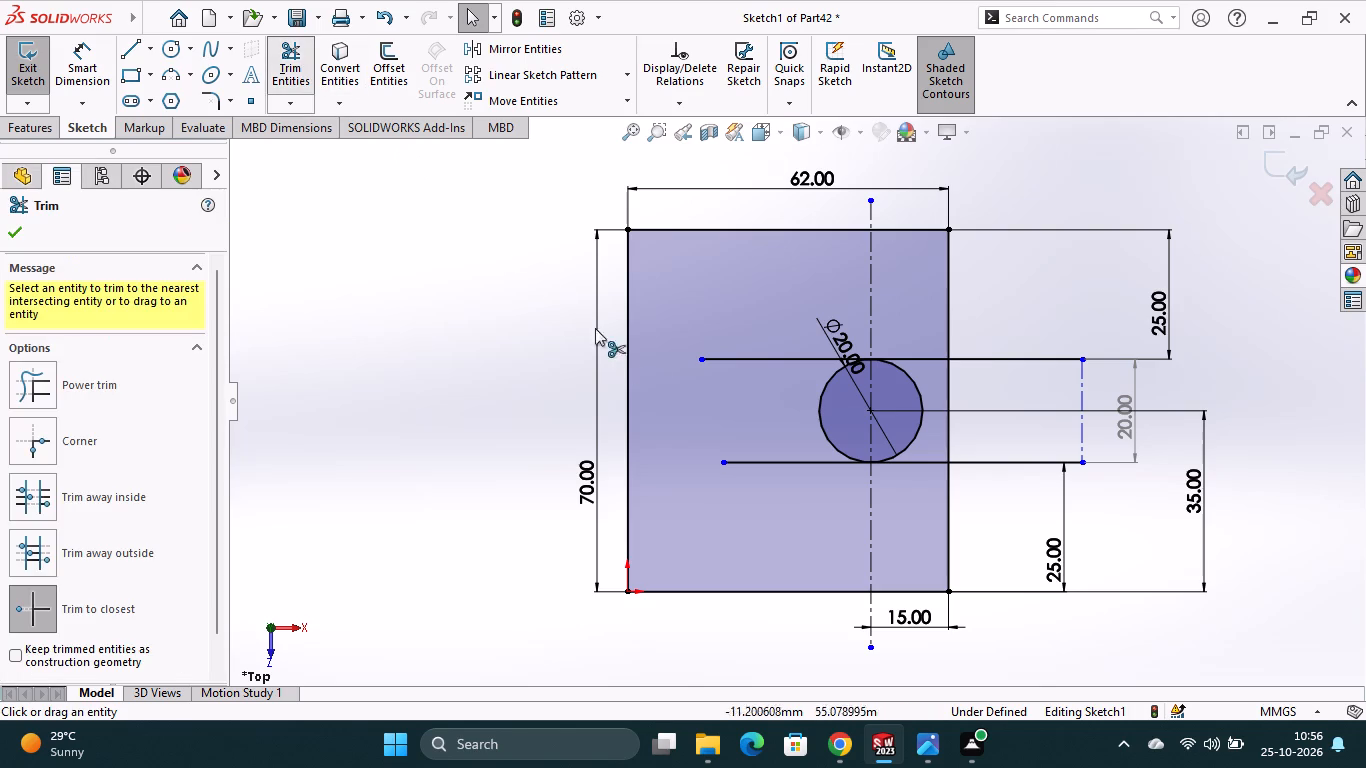
click(916, 393)
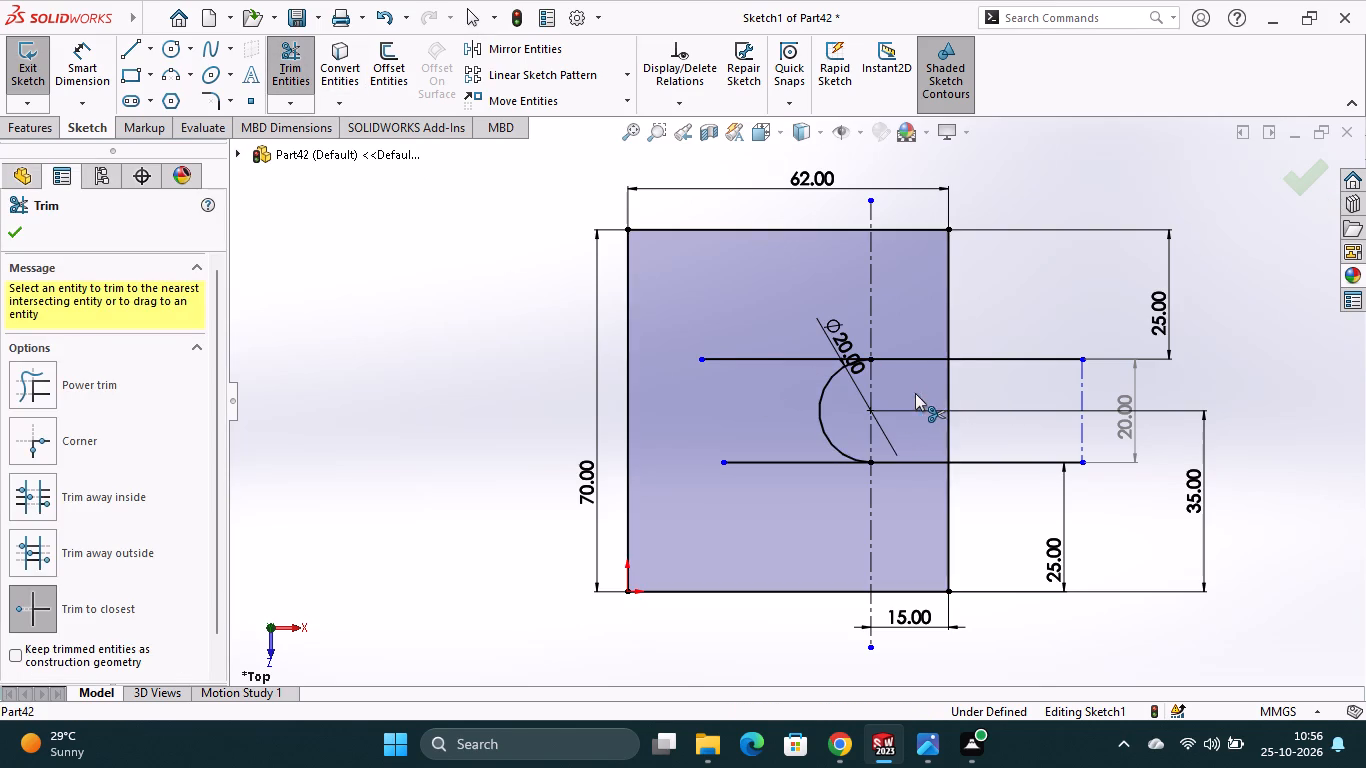
click(799, 459)
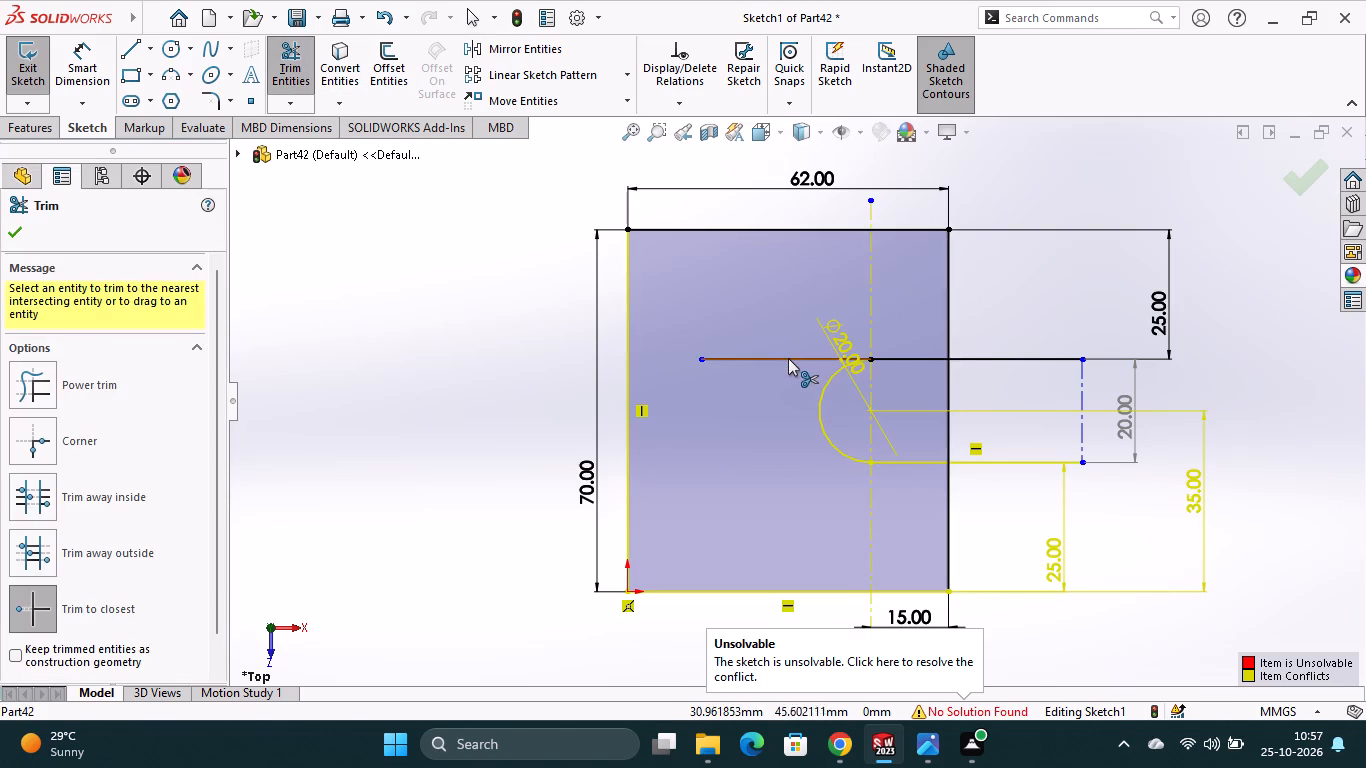
click(788, 358)
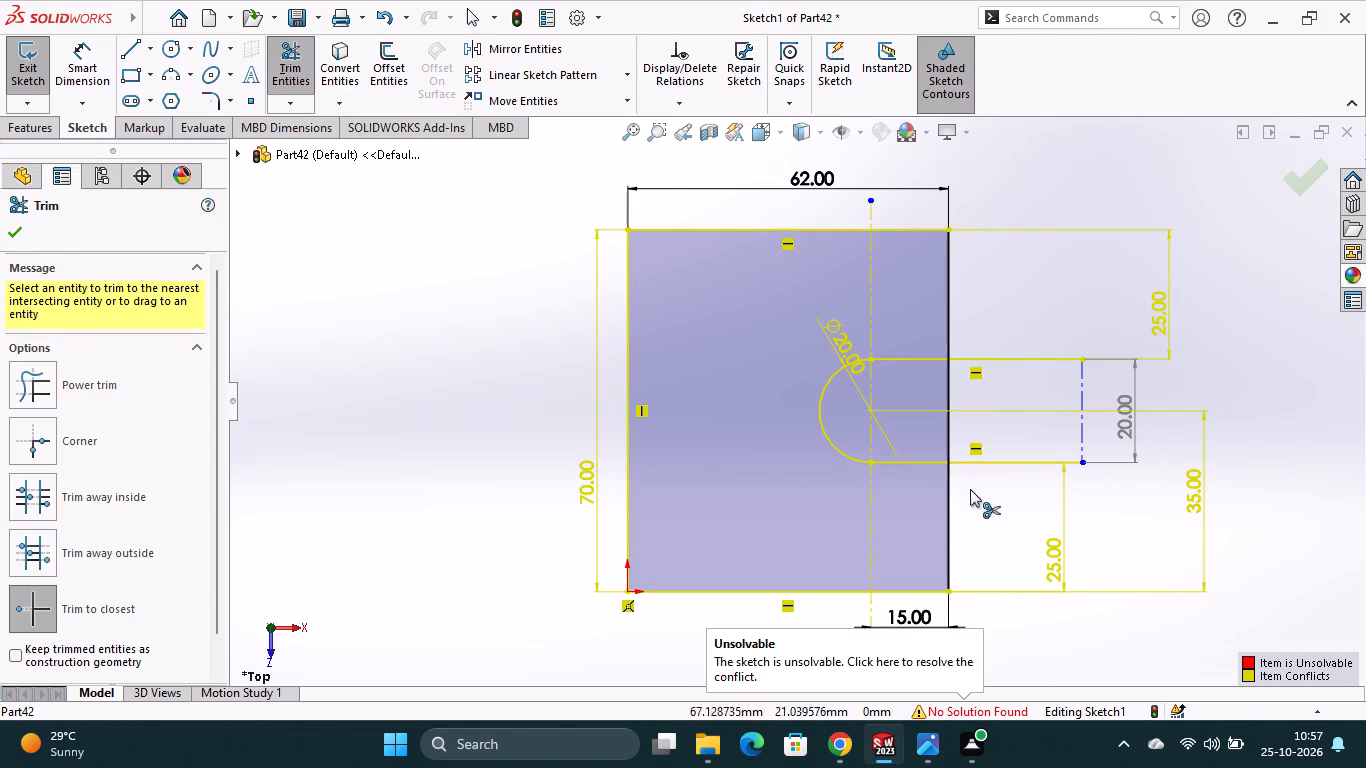
click(948, 389)
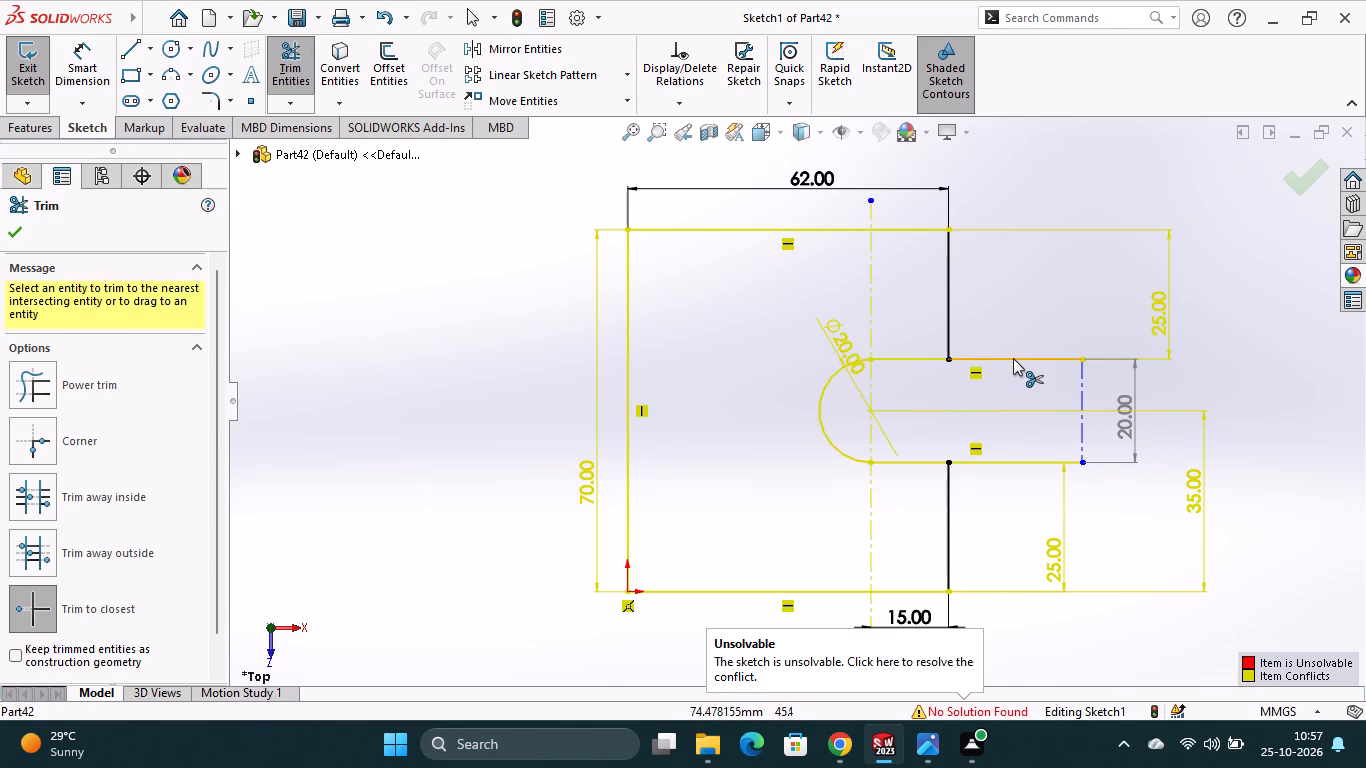
click(1013, 358)
click(1001, 466)
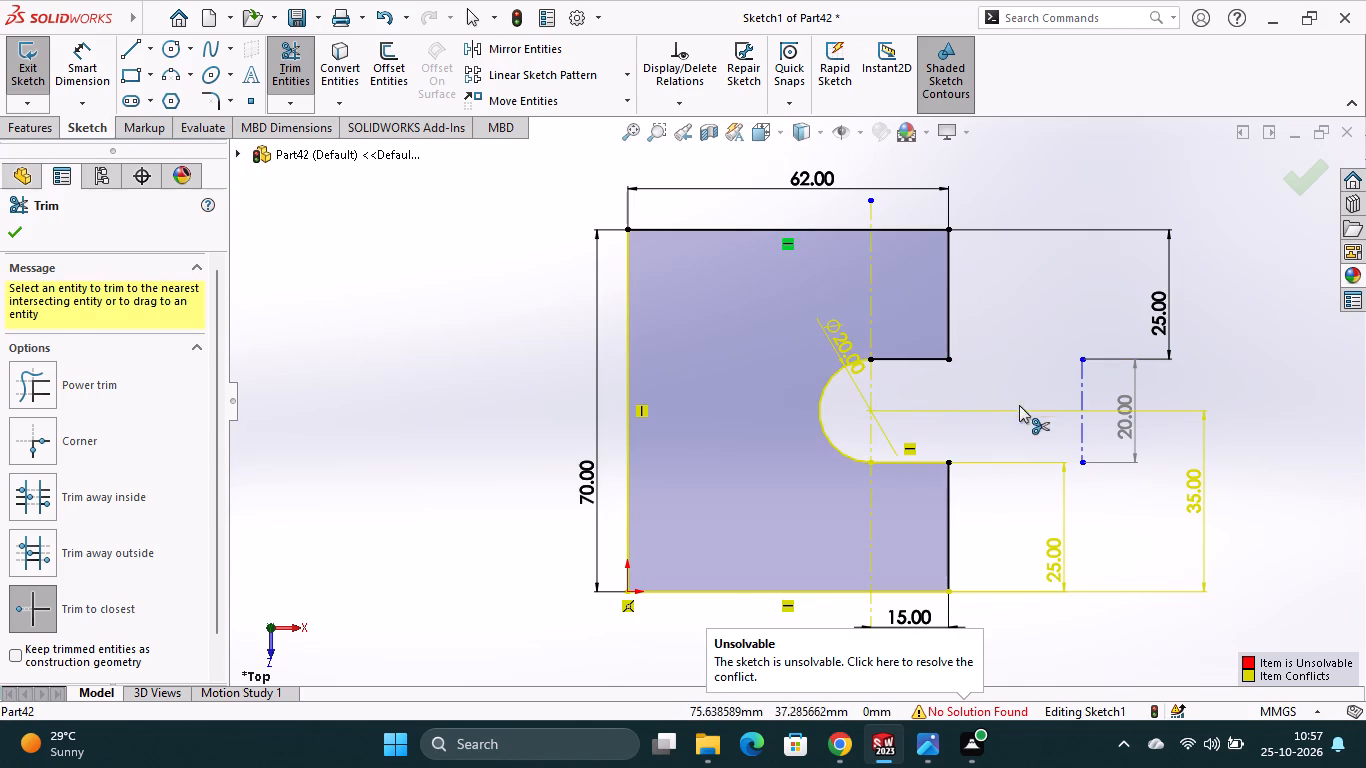
Delete the short vertical centerline's 20 mm dimension and the upper and lower 25 mm dimensions beside the slot.
right_click(1121, 427)
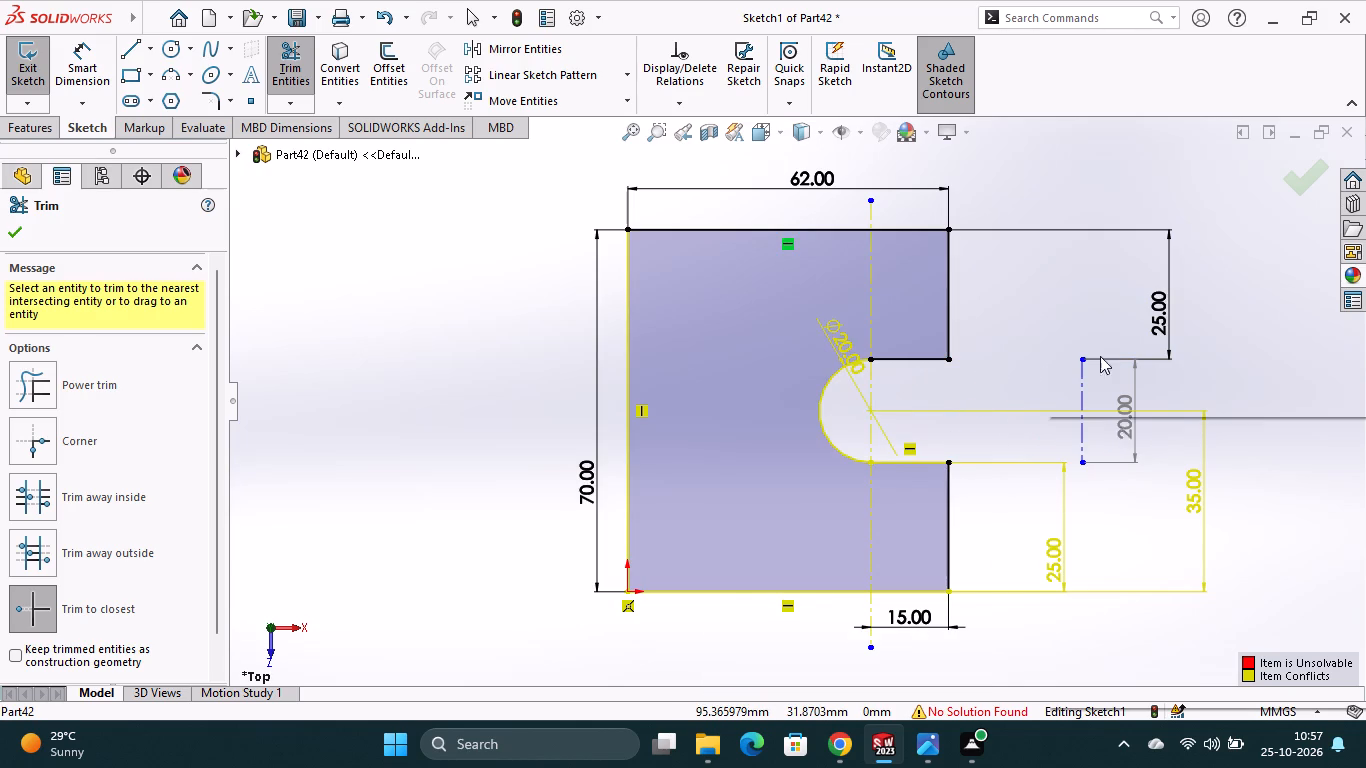
click(90, 54)
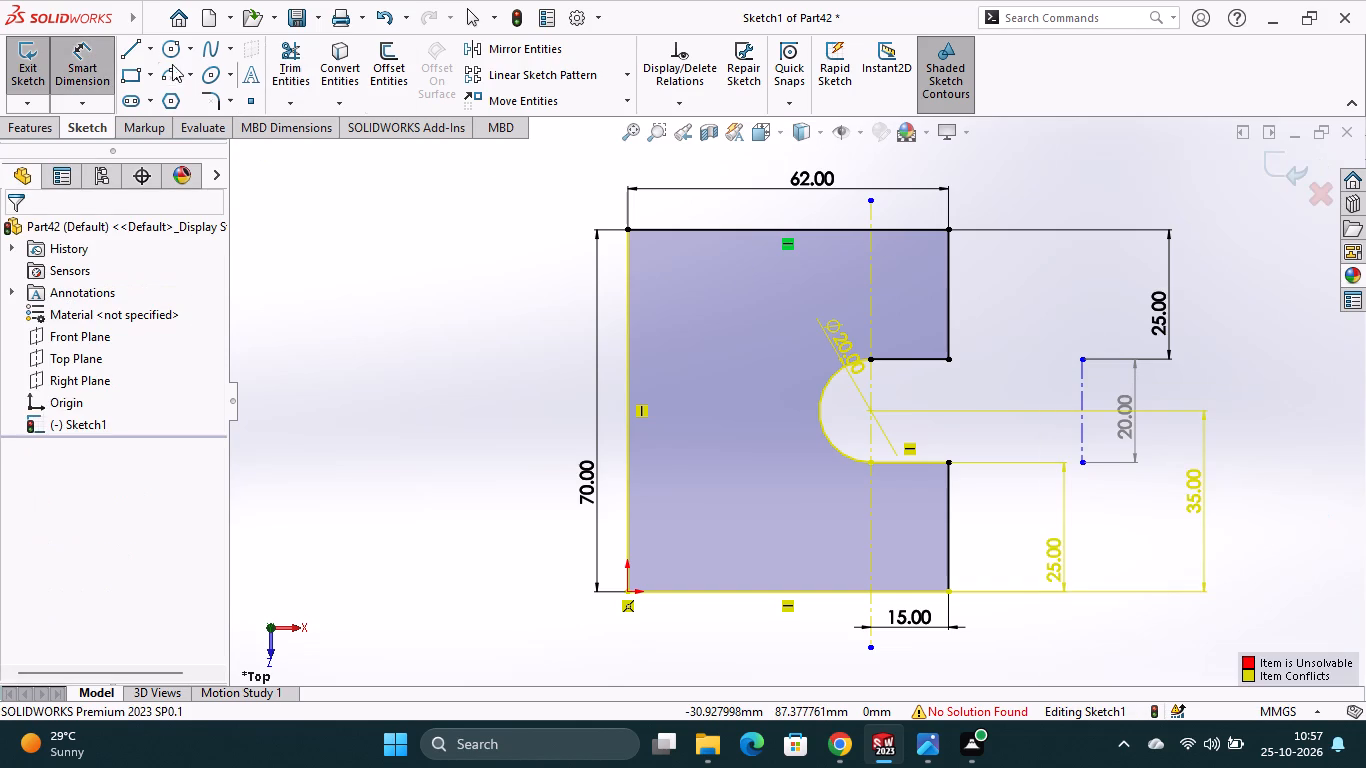
click(112, 68)
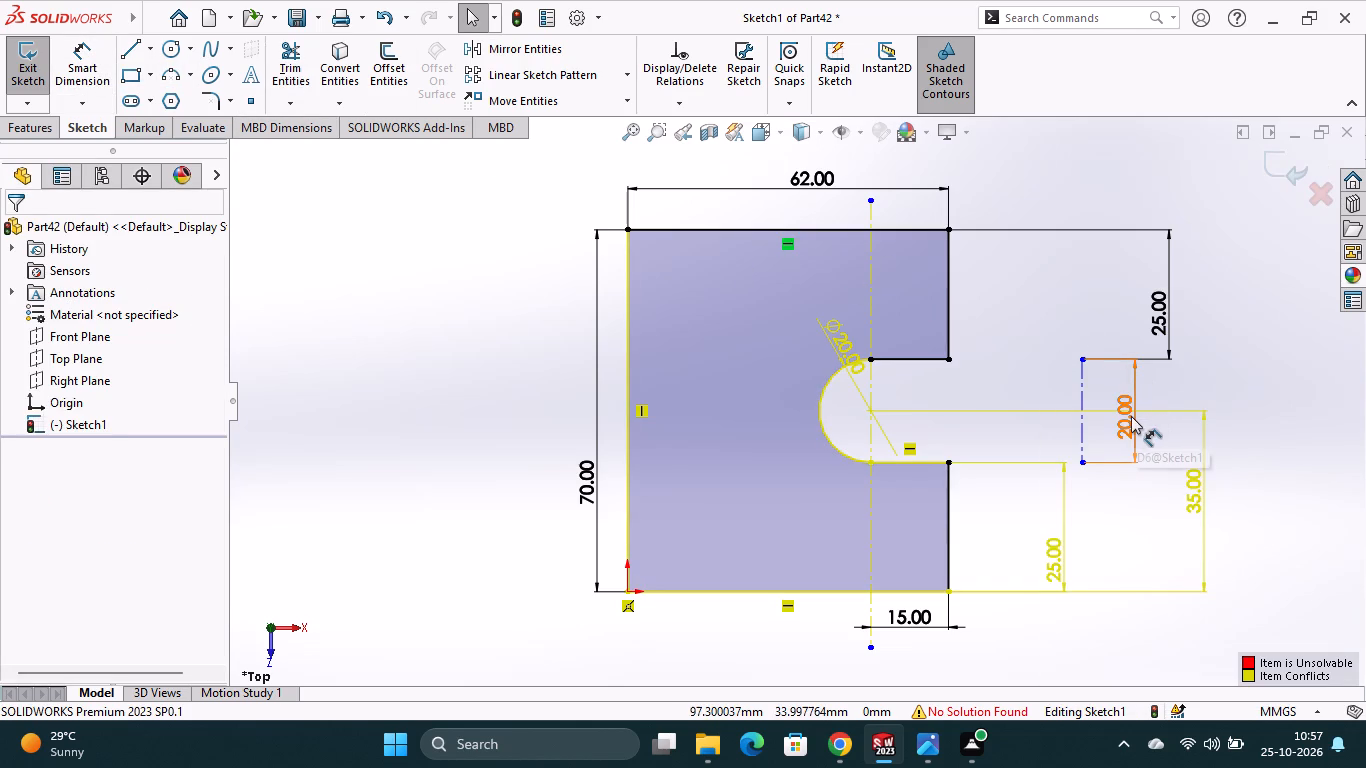
right_click(1131, 416)
click(1130, 527)
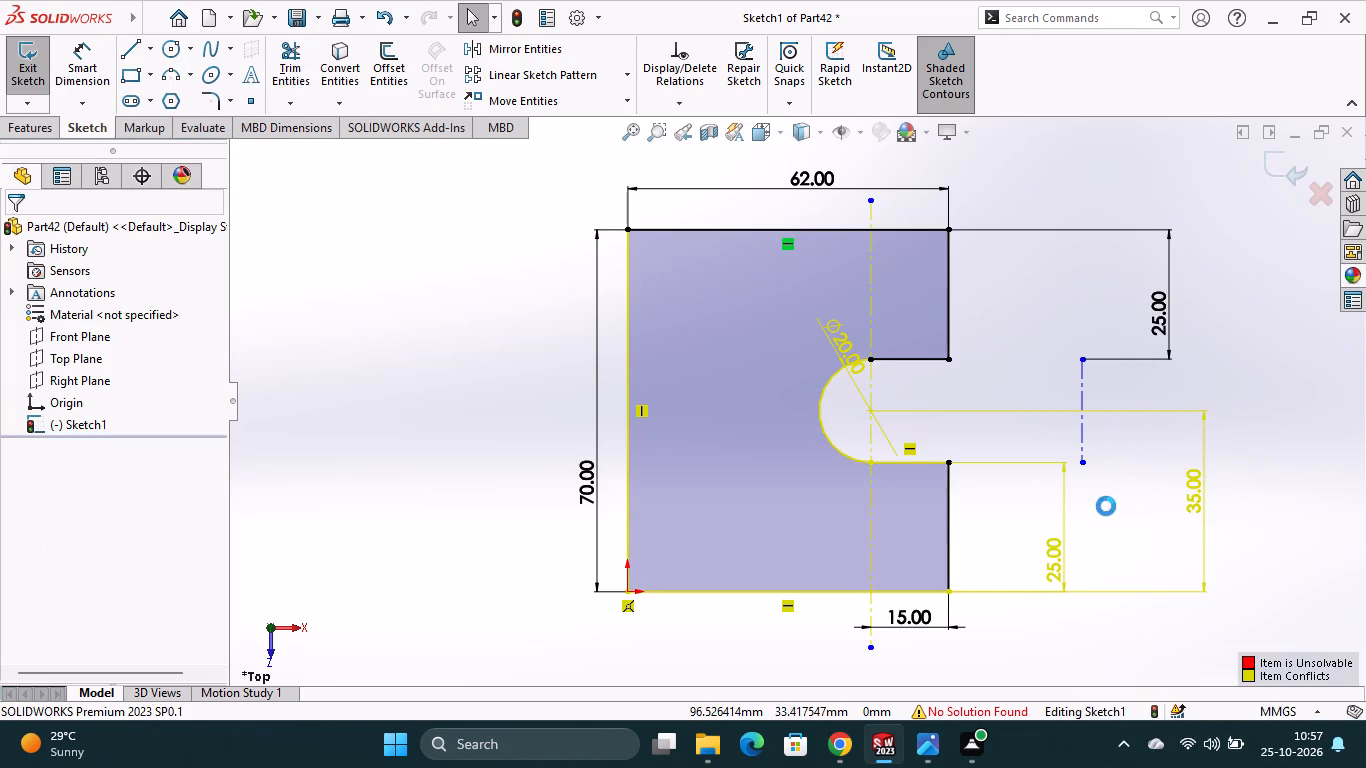
right_click(1153, 325)
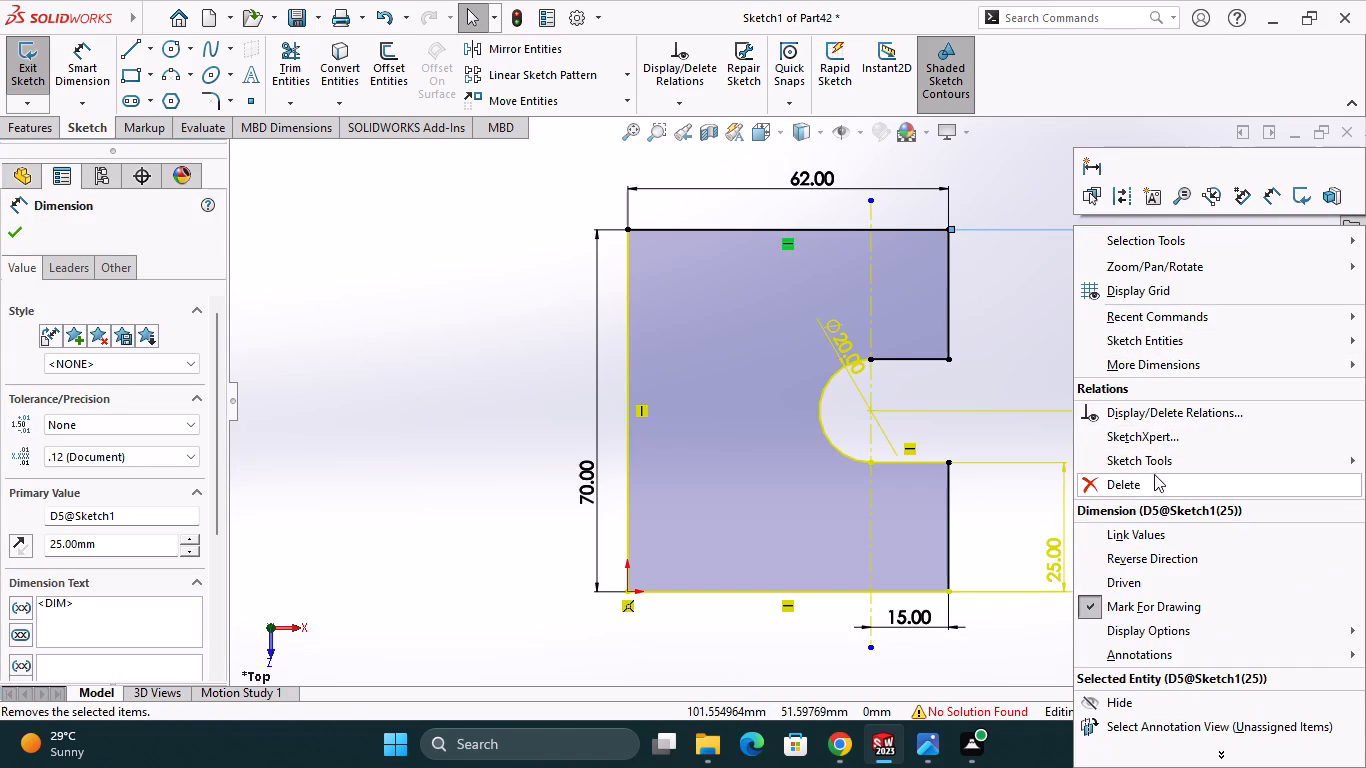
click(1153, 477)
right_click(1058, 565)
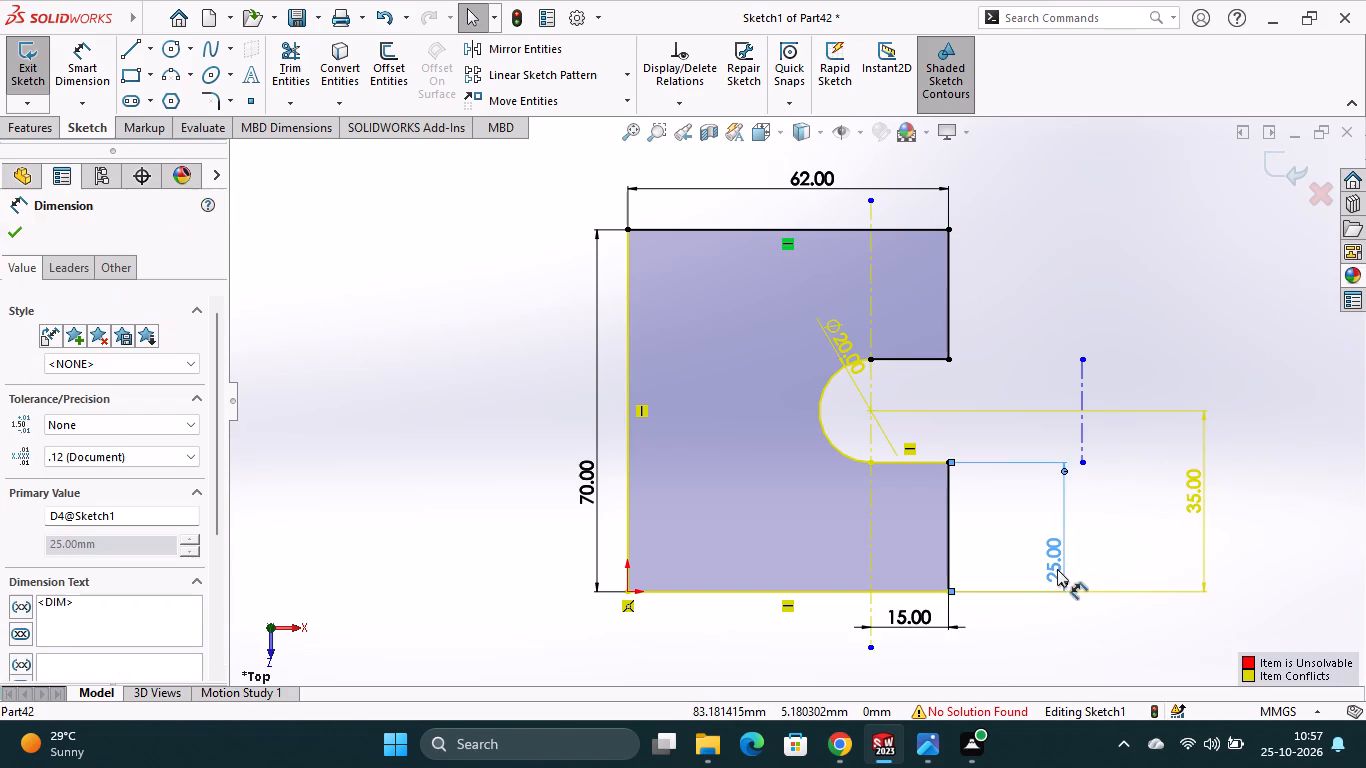
click(1111, 481)
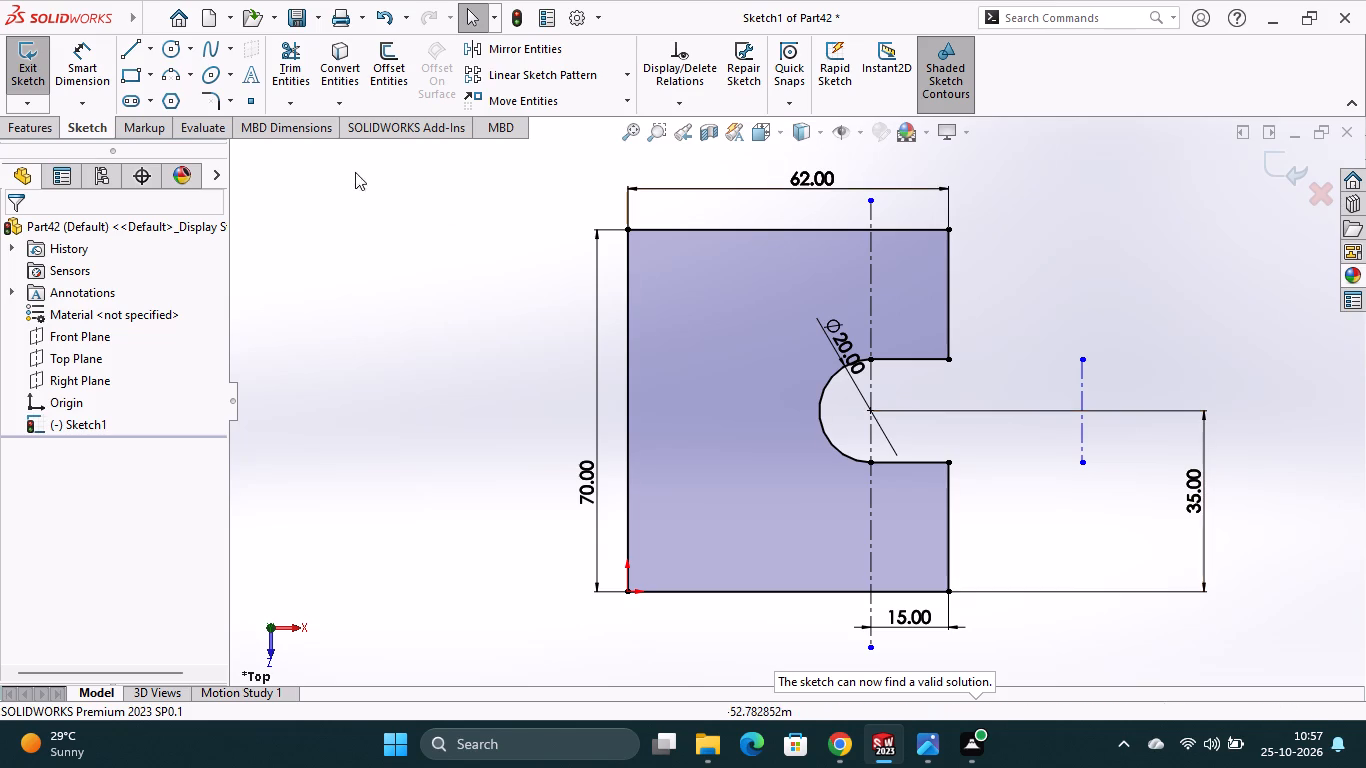
Round the plate's upper-right and lower-right outer corners with 15 mm sketch fillets.
click(211, 107)
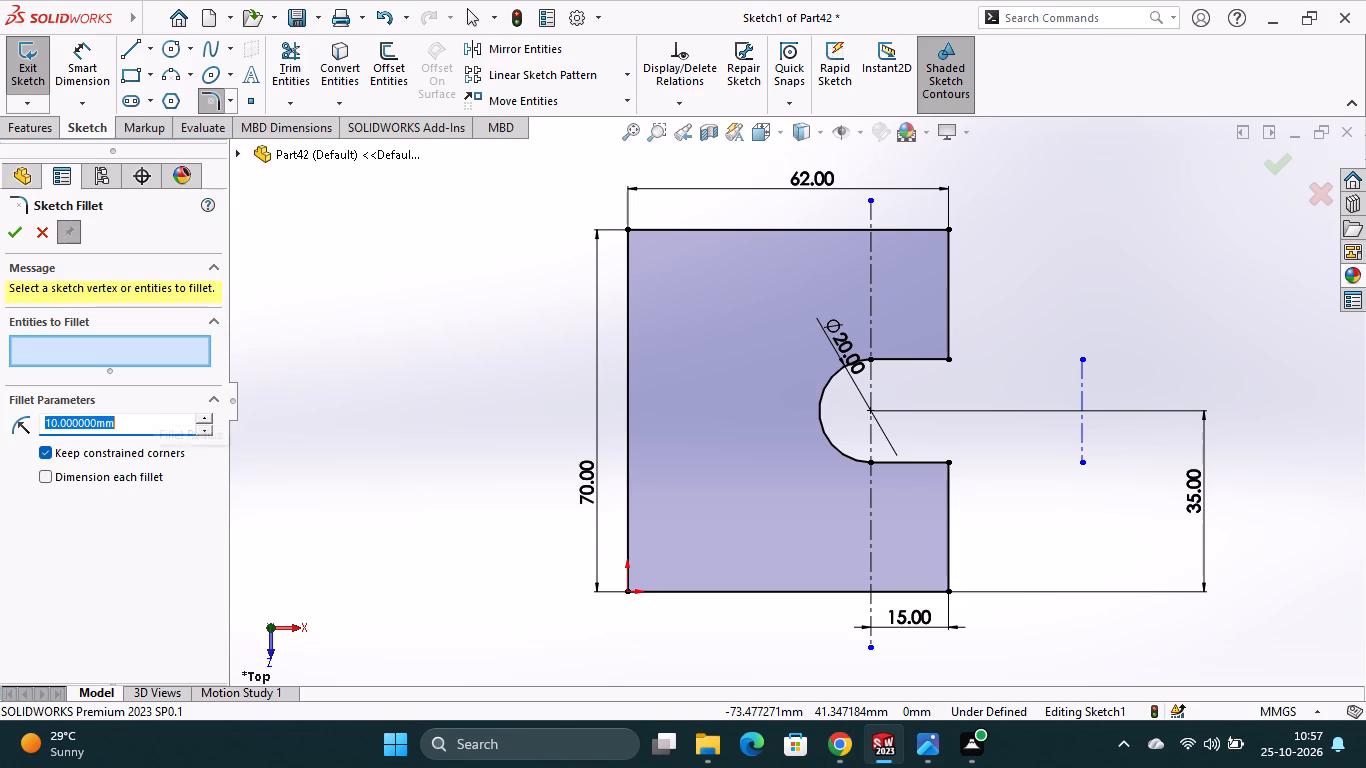
text(15)
key(Return)
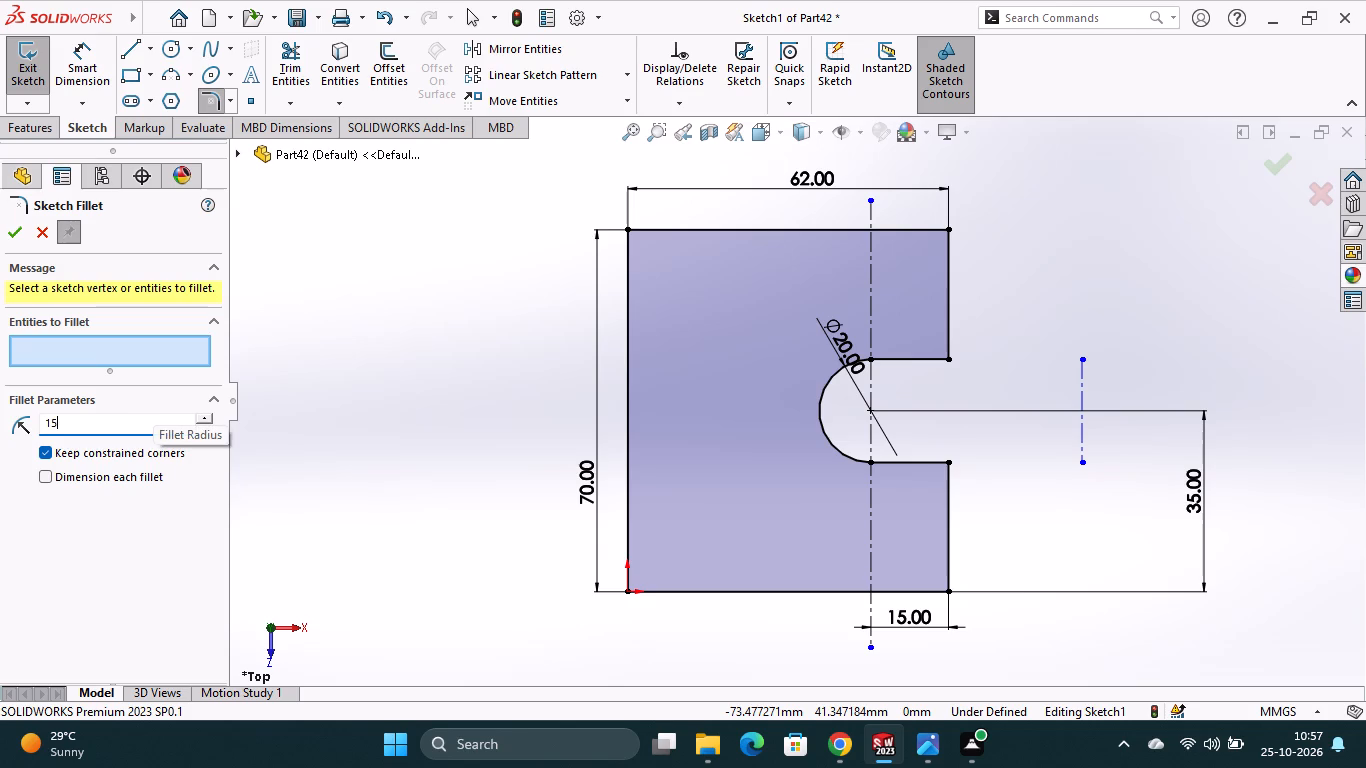
click(947, 595)
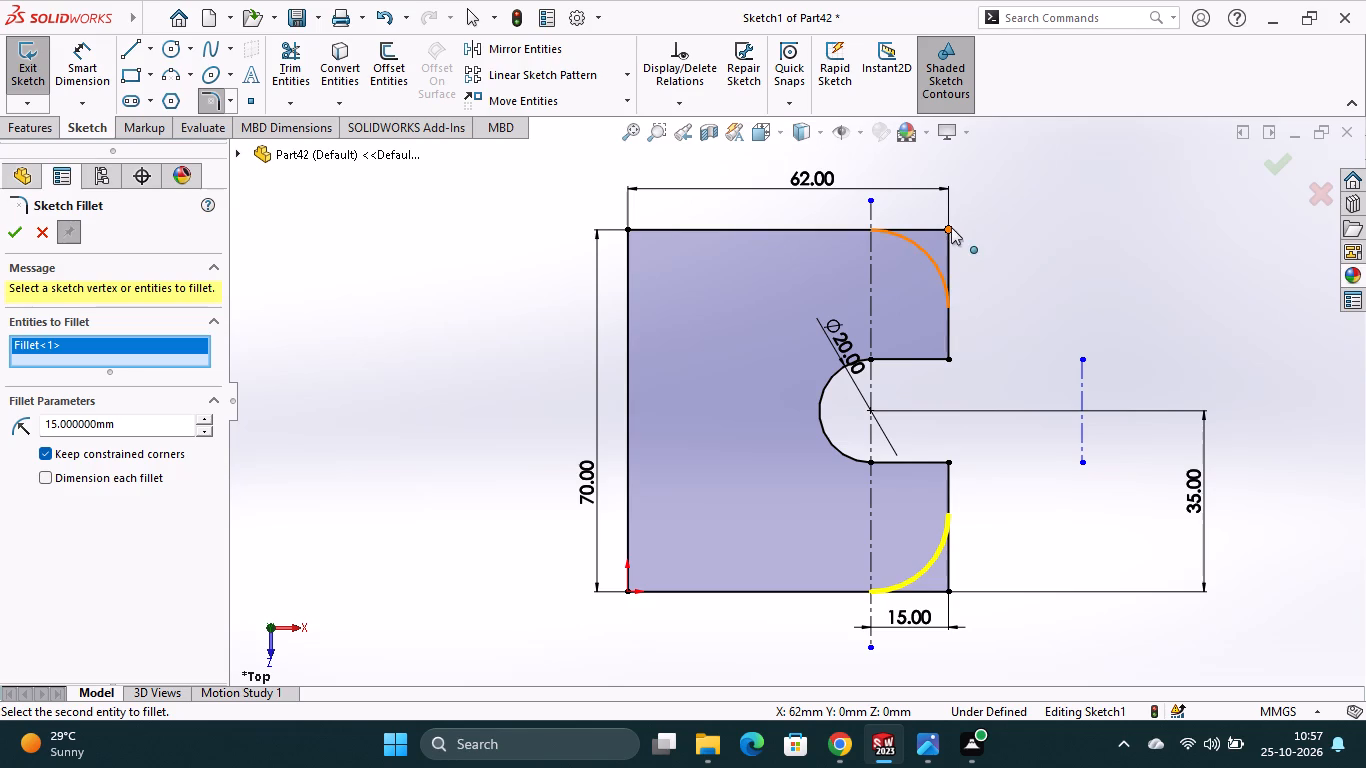
click(951, 227)
click(4, 237)
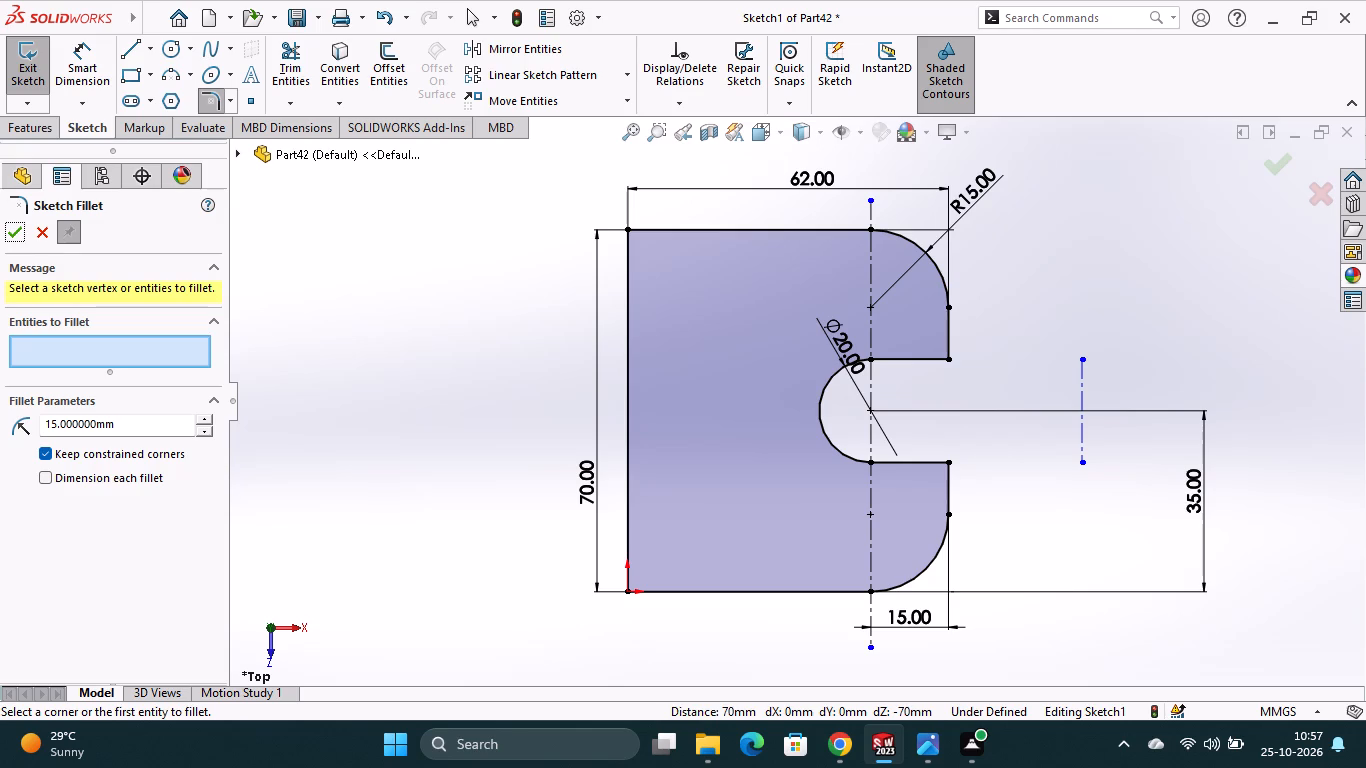
click(37, 127)
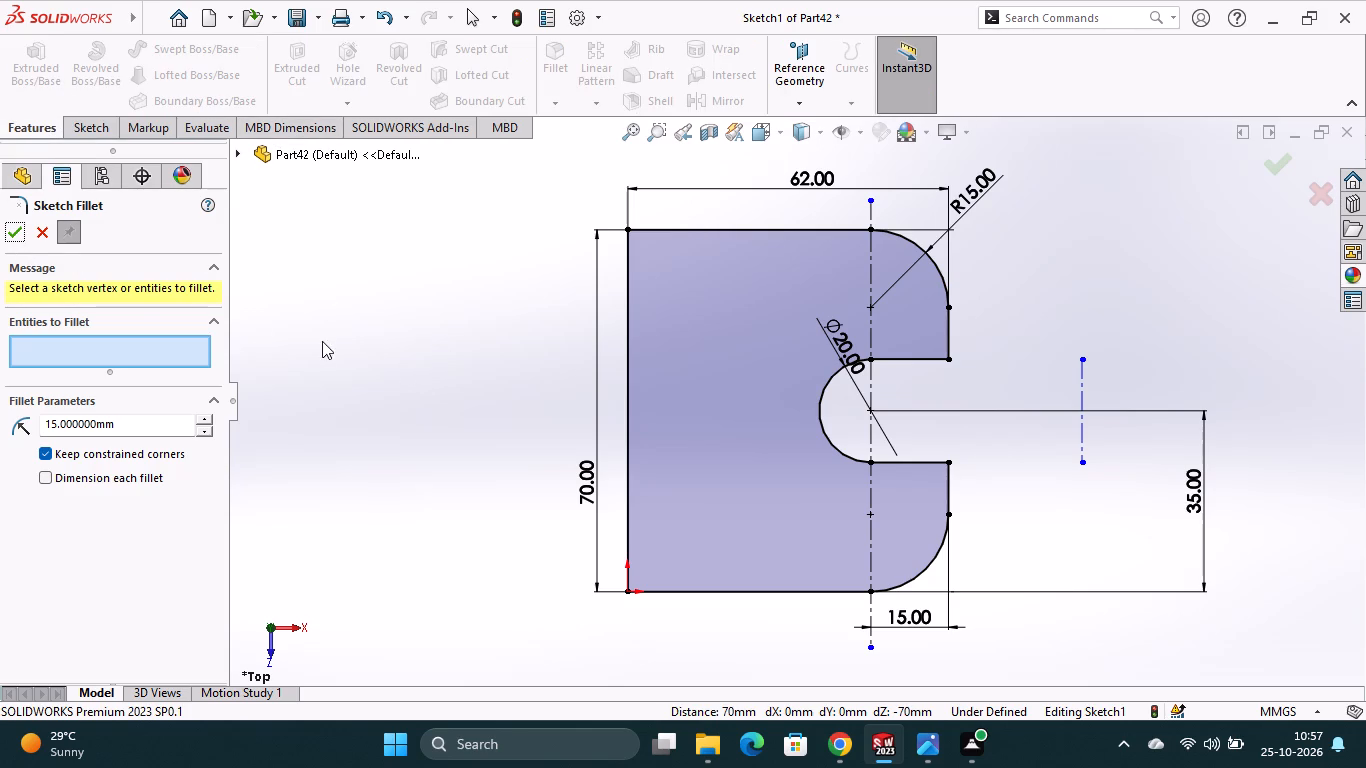
click(12, 237)
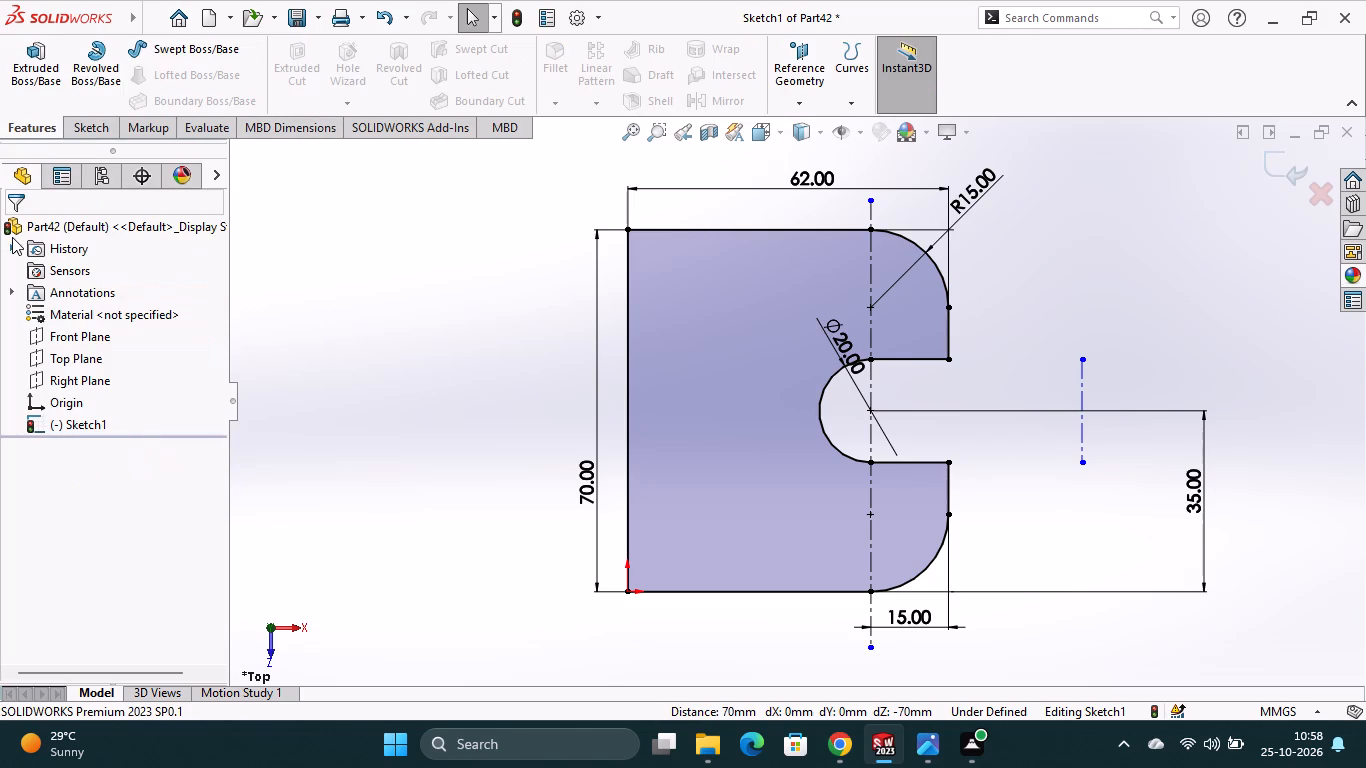
Extrude the slotted plate sketch as a 10 mm blind boss.
click(54, 63)
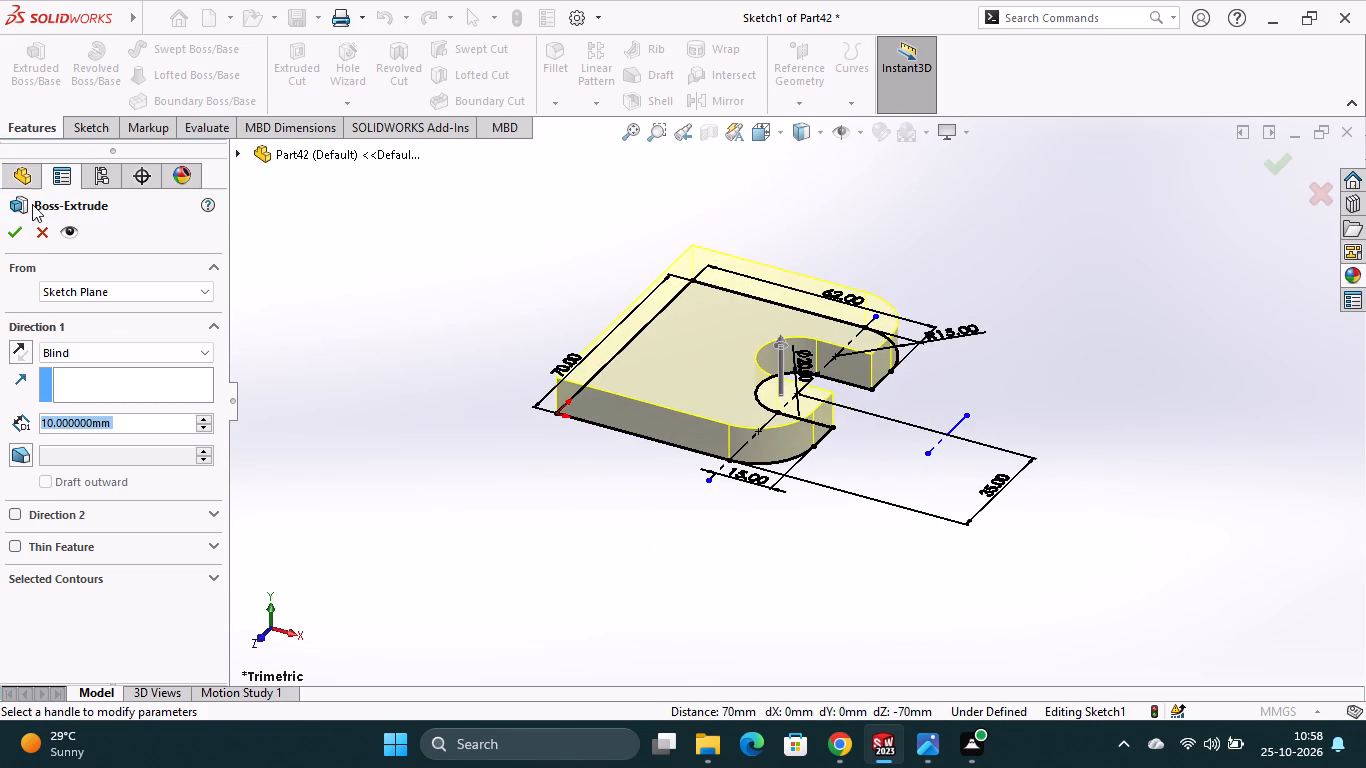
click(9, 224)
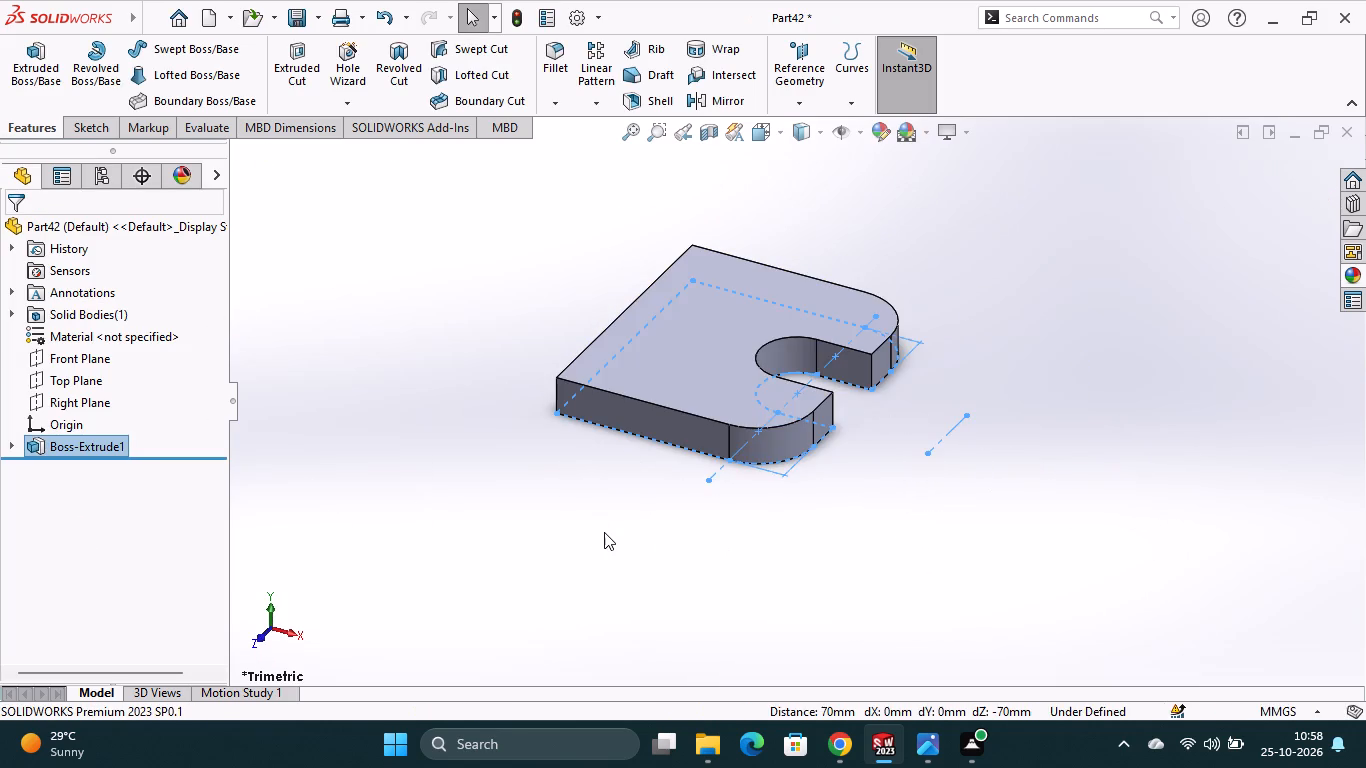
click(604, 532)
On the plate's flat front side face, sketch a round-ended tab hanging from the origin corner, with lines about 24 mm long and a tangent arc.
middle_drag(652, 526, 687, 537)
click(621, 400)
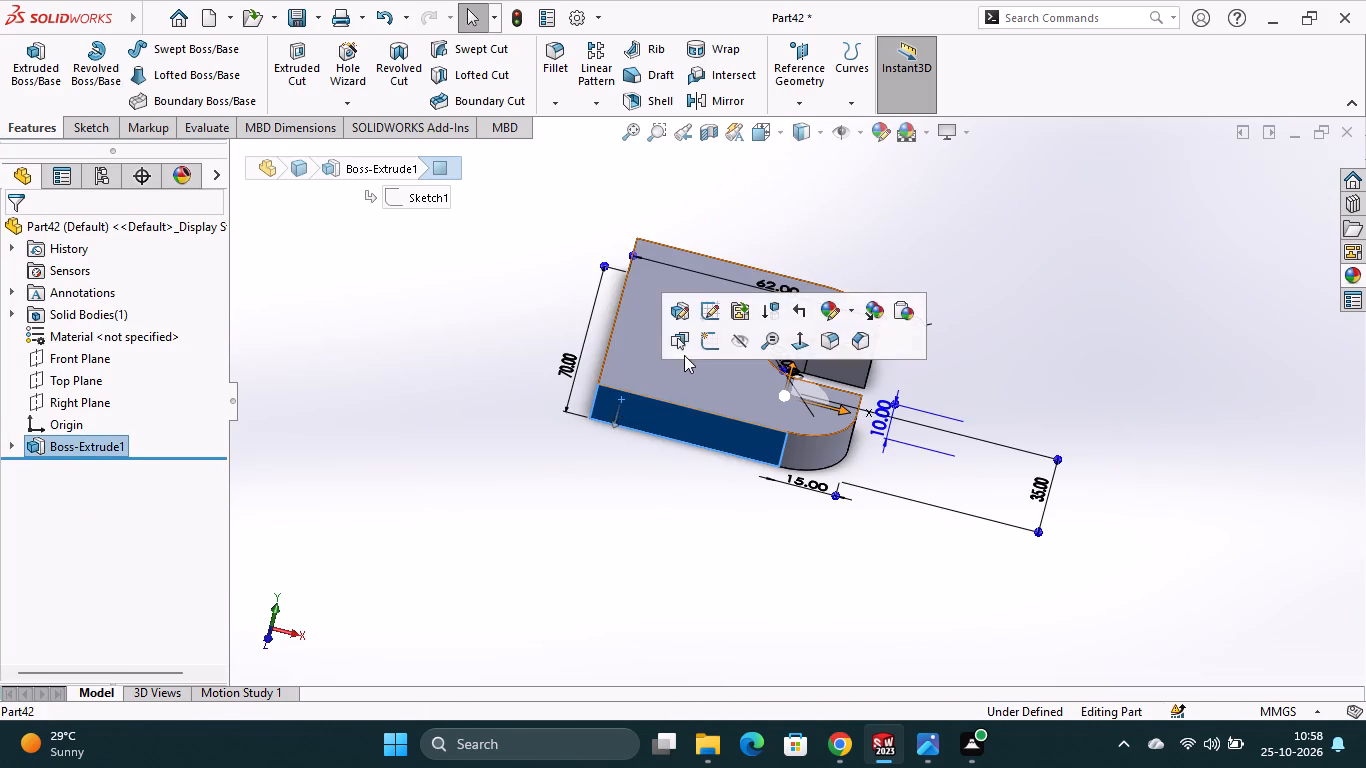
click(706, 343)
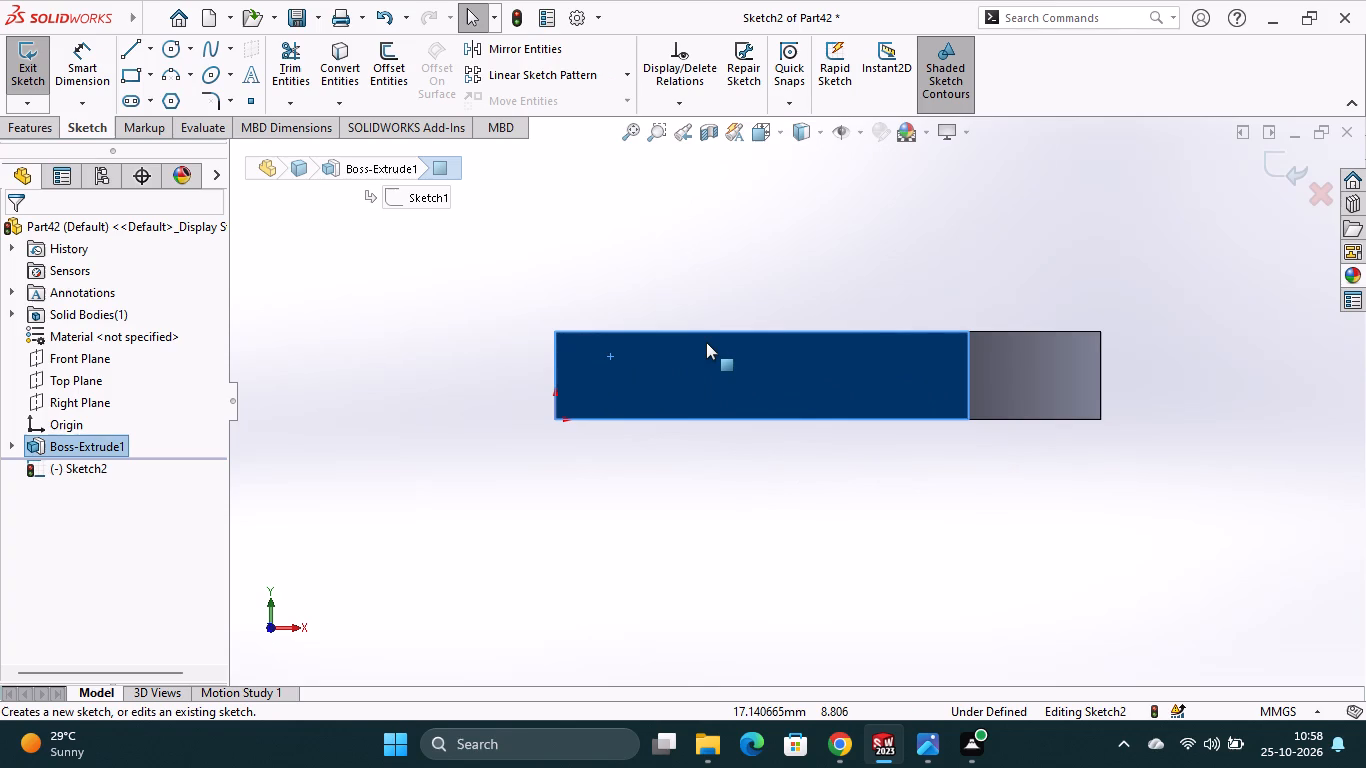
click(141, 54)
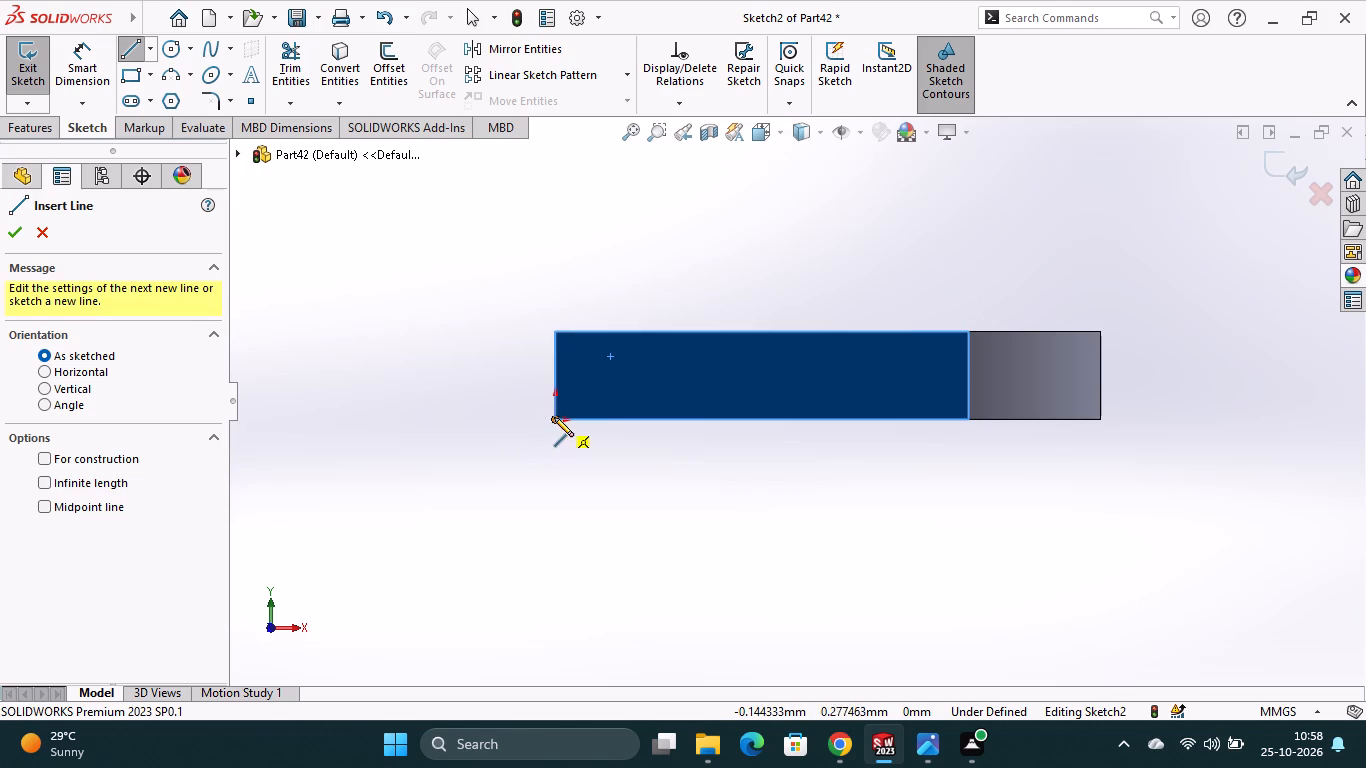
click(554, 416)
scroll(549, 596, up, 1)
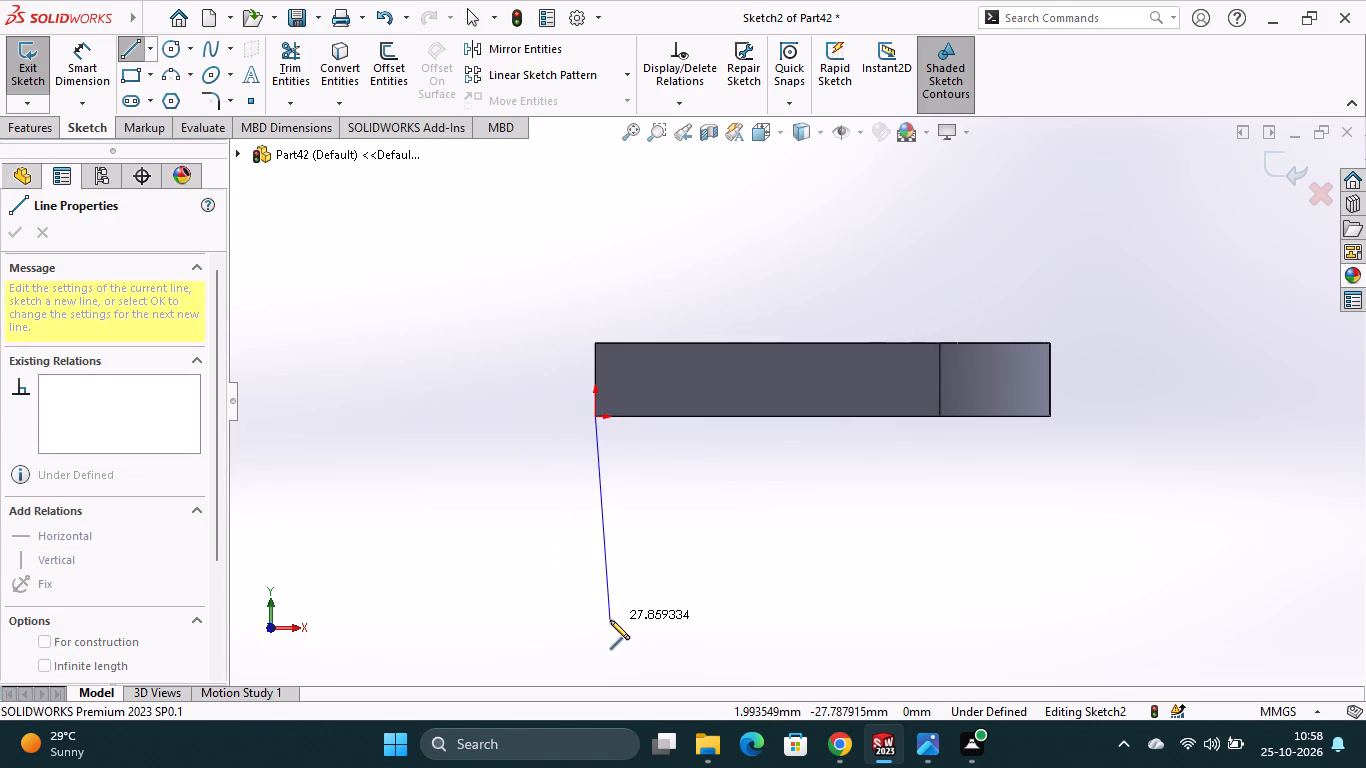
click(601, 590)
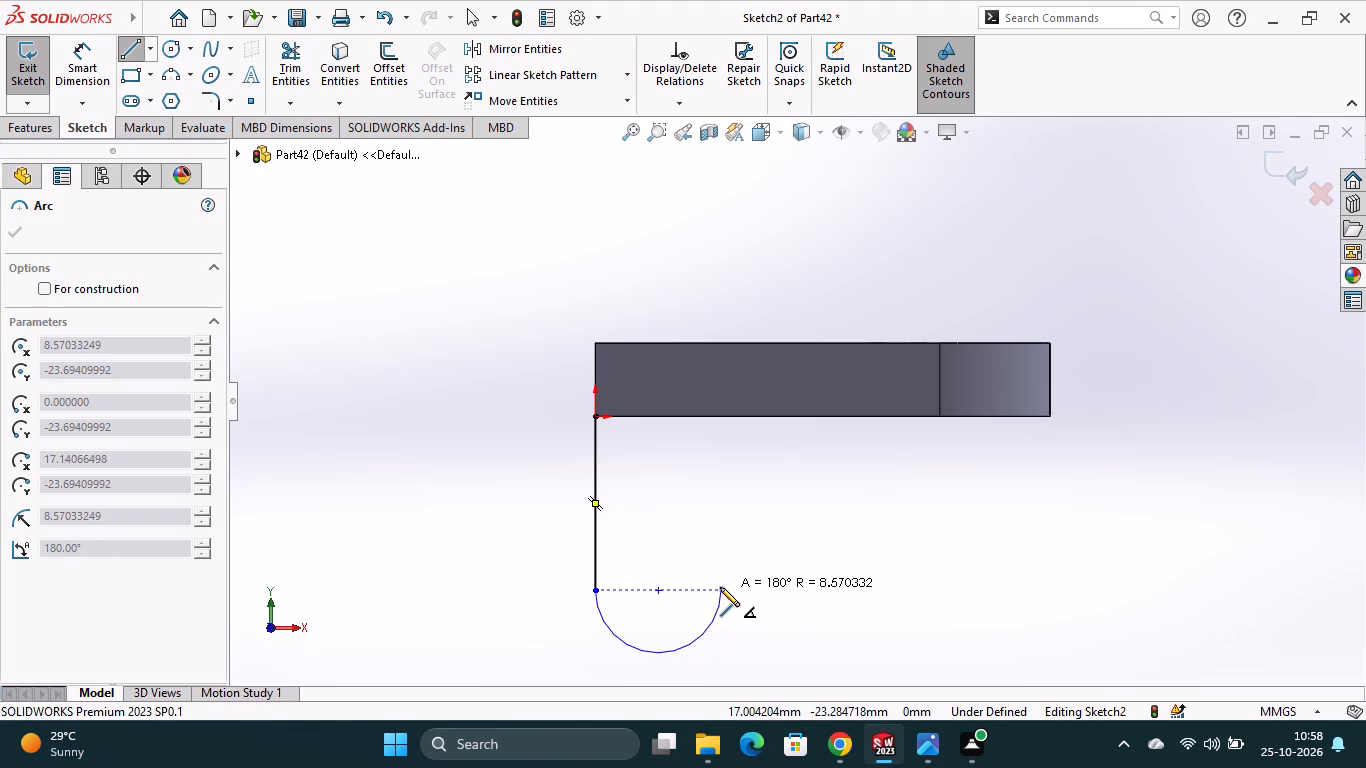
click(719, 587)
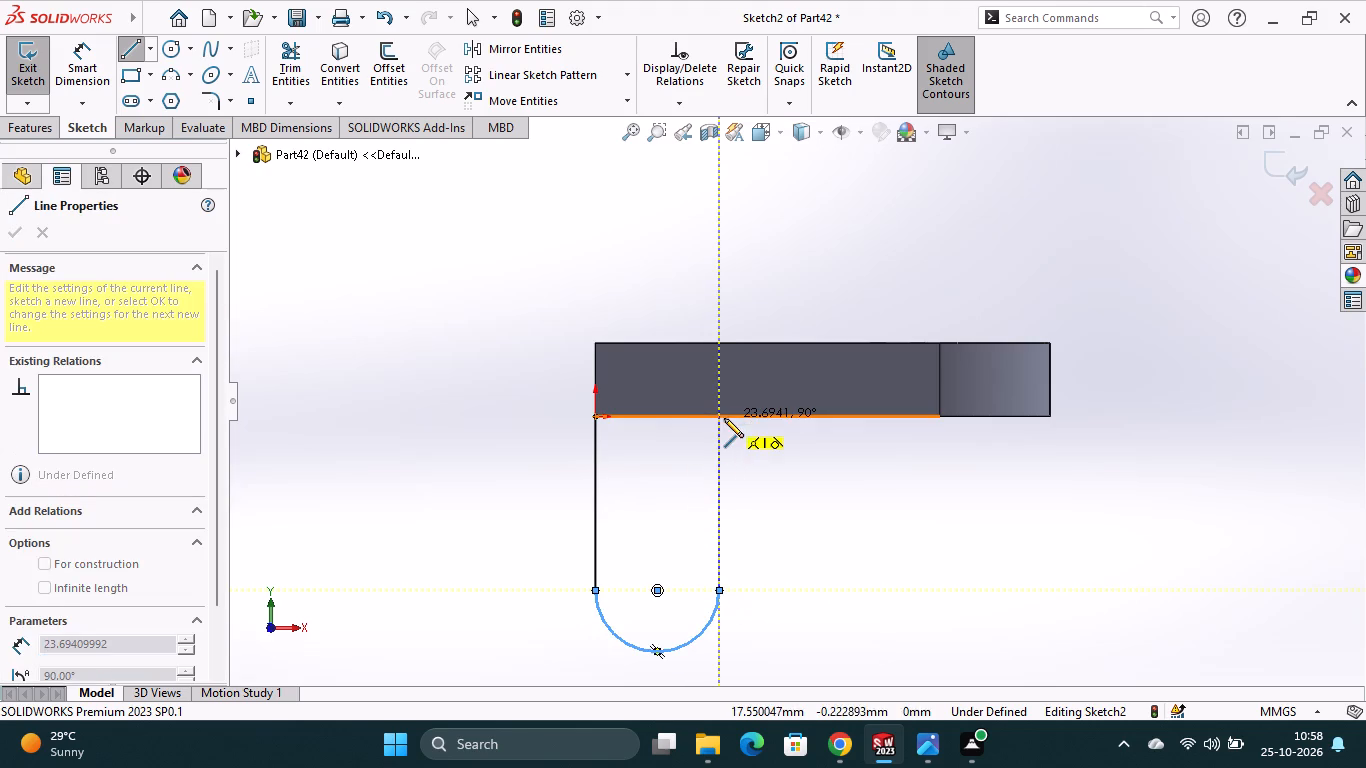
click(724, 416)
key(Escape)
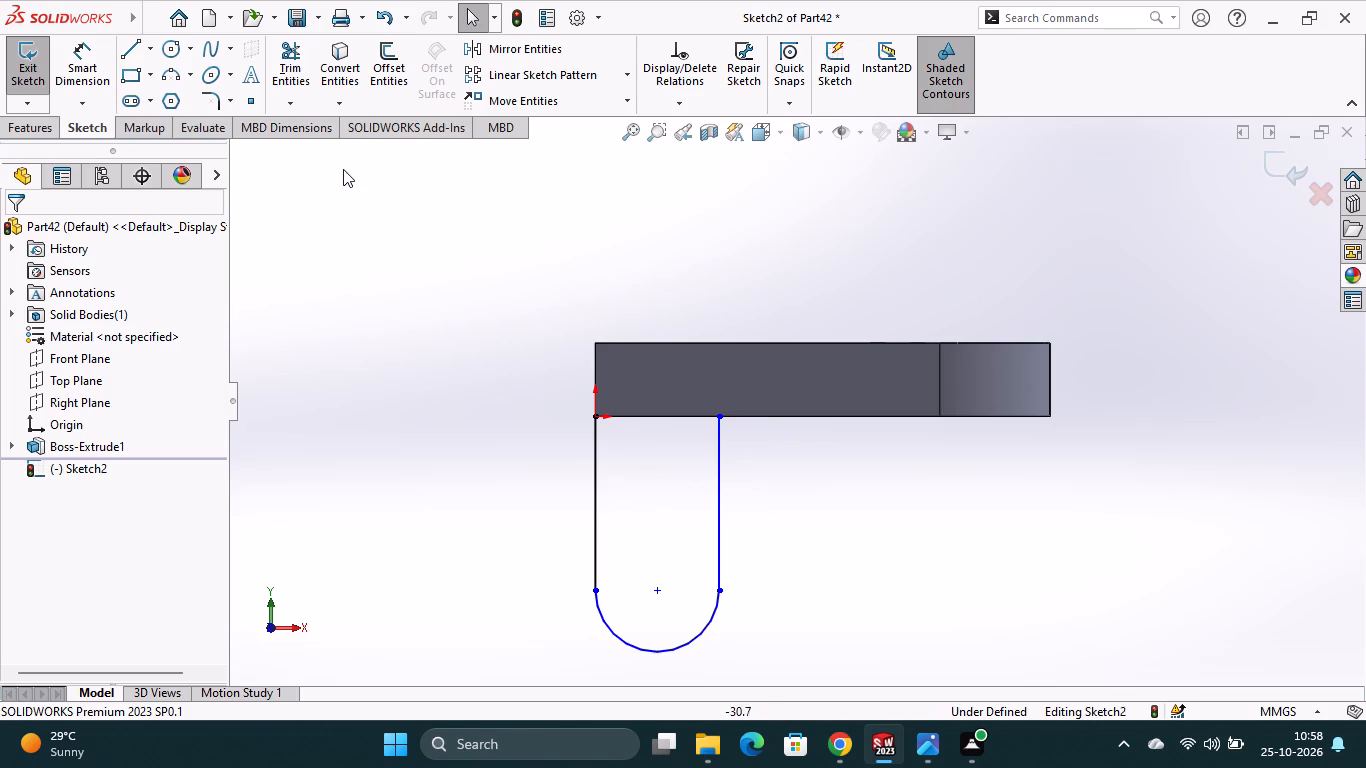
Dimension the tab's left vertical line to 30 mm.
click(80, 68)
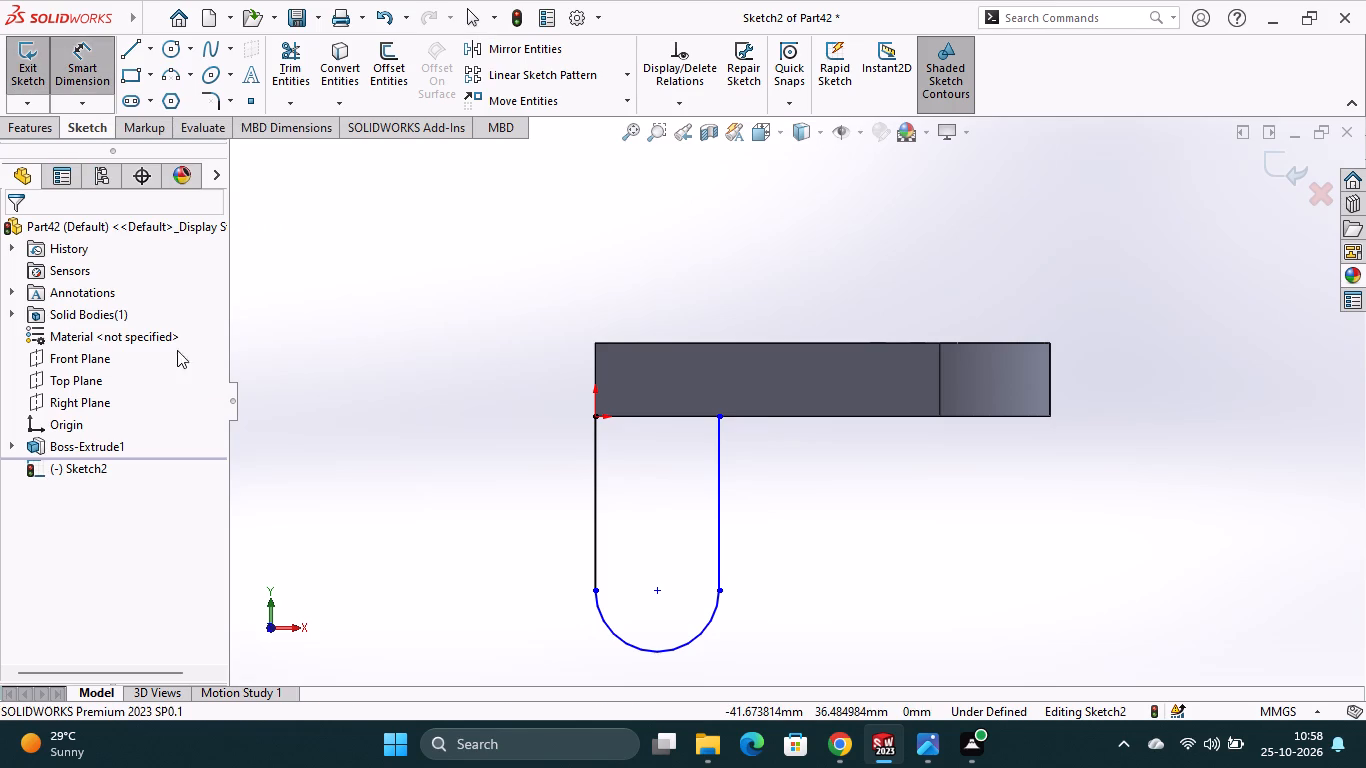
click(591, 530)
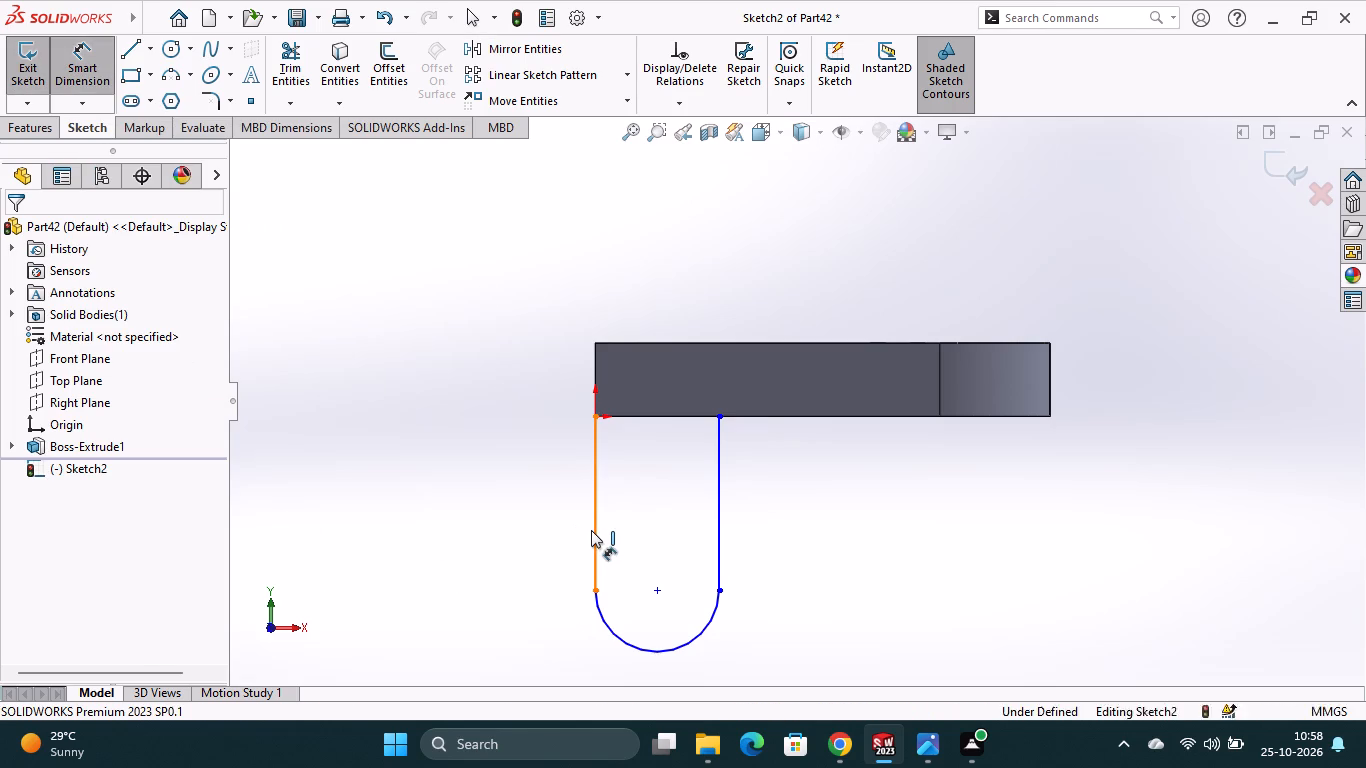
click(578, 533)
key(3)
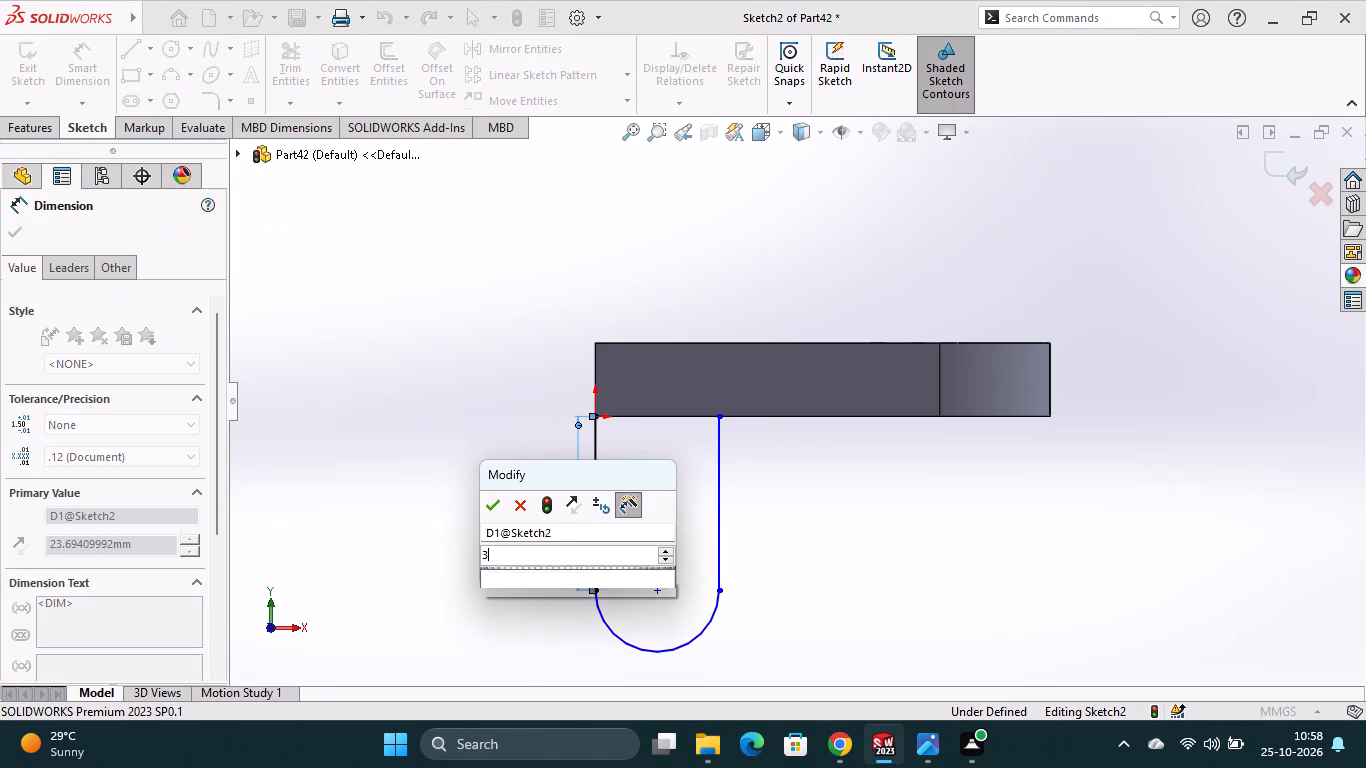
key(0)
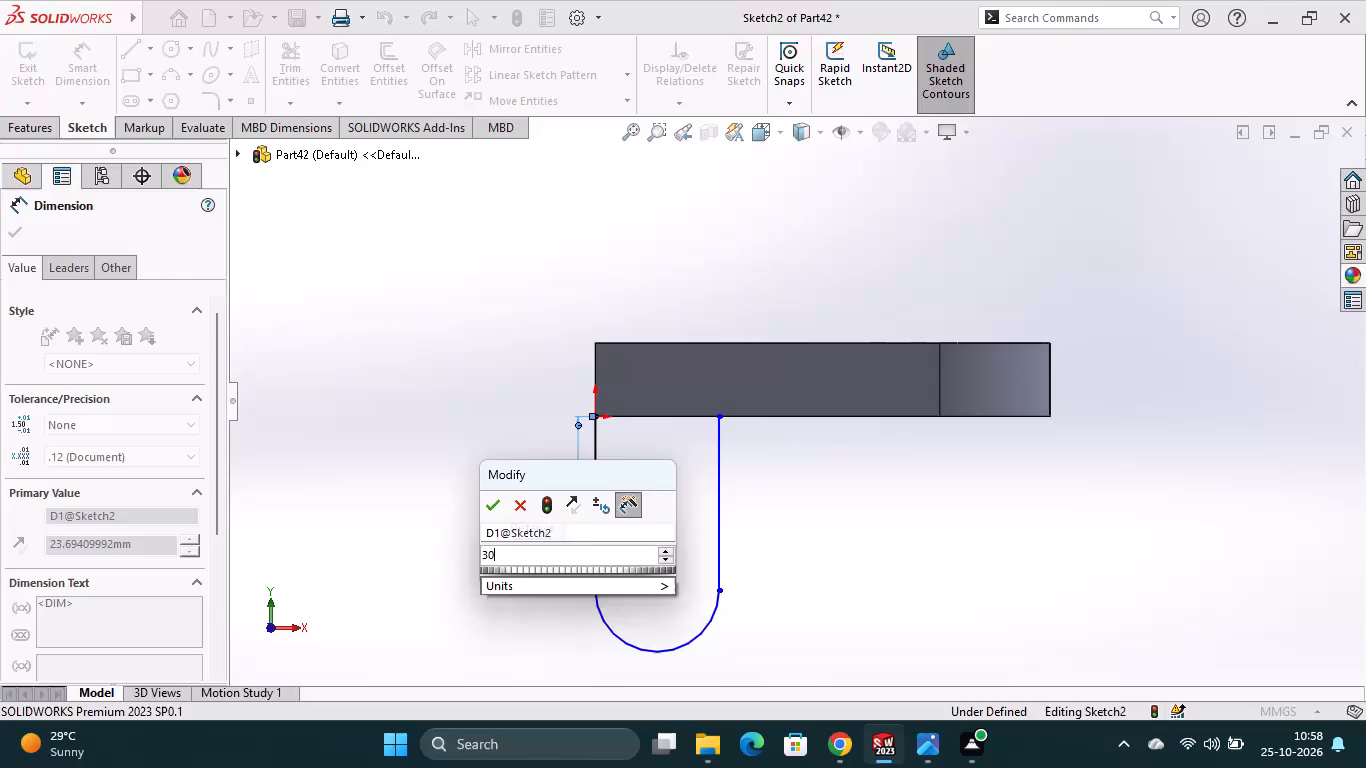
key(Return)
Dimension the tab's bottom arc to a 10 mm radius.
scroll(665, 566, up, 2)
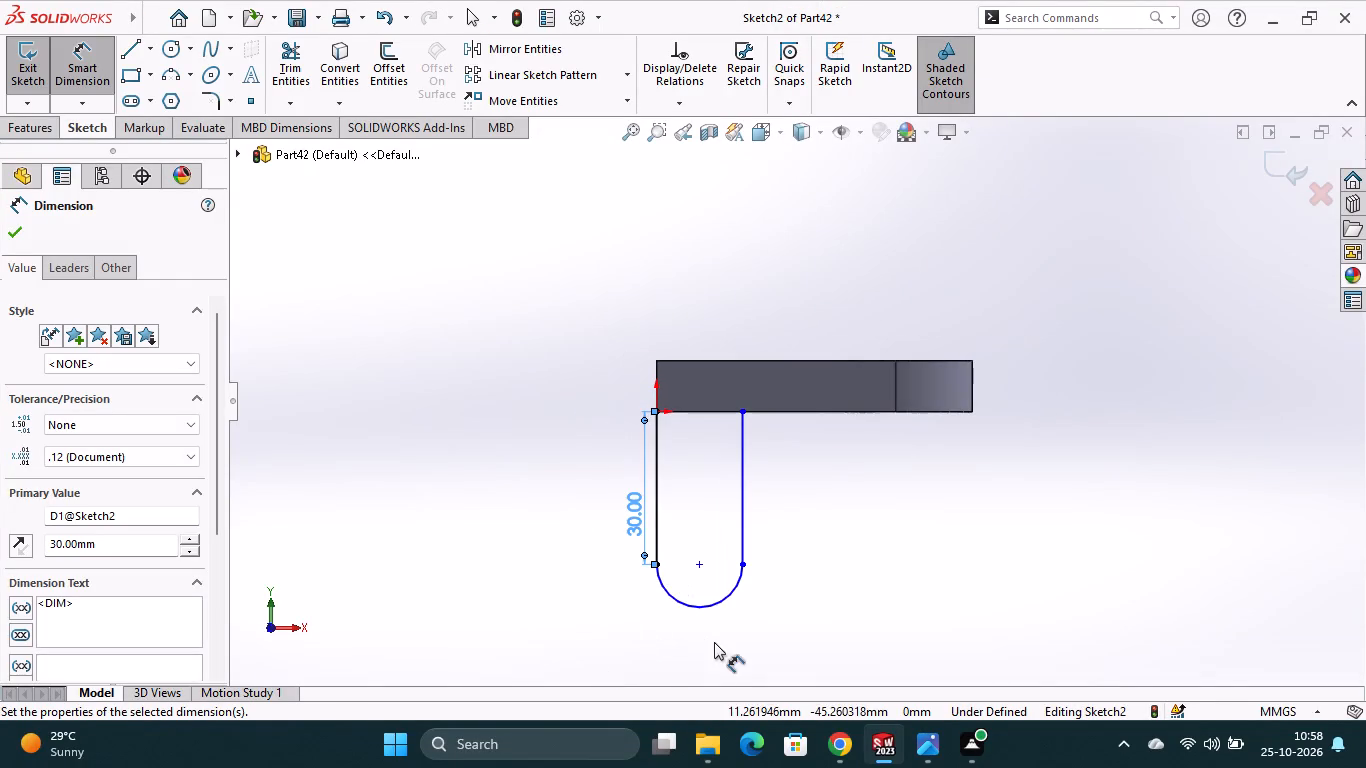
click(729, 587)
click(739, 619)
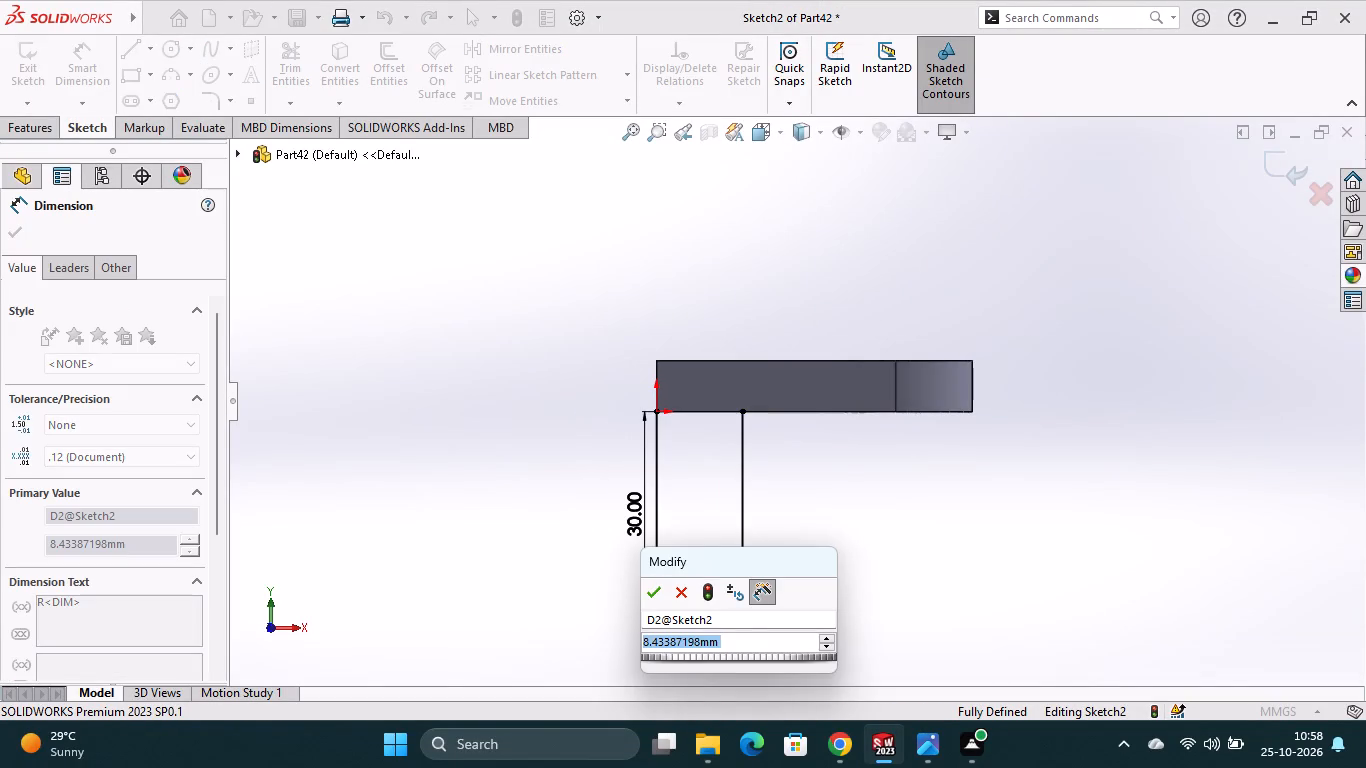
text(10)
key(Return)
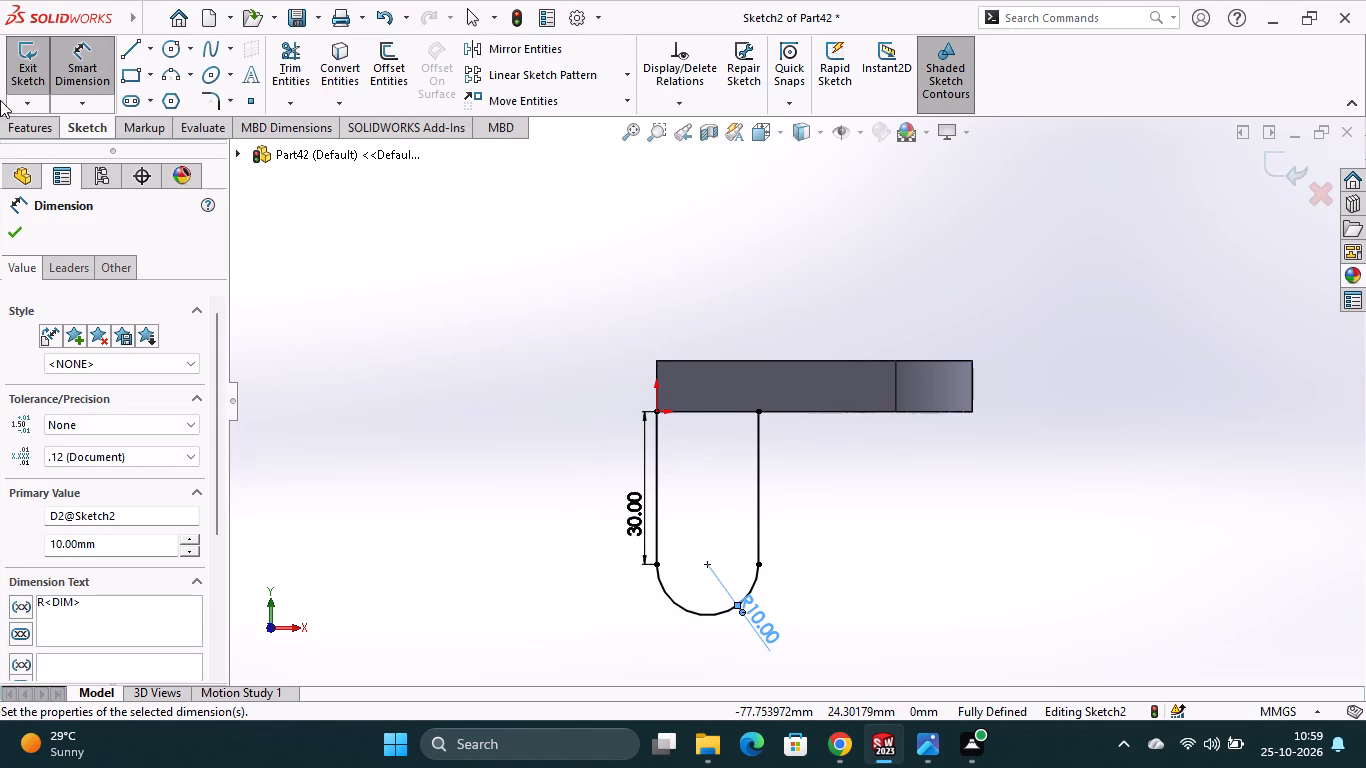
Sketch a circle inside the tab's rounded end, concentric with the bottom arc.
click(172, 56)
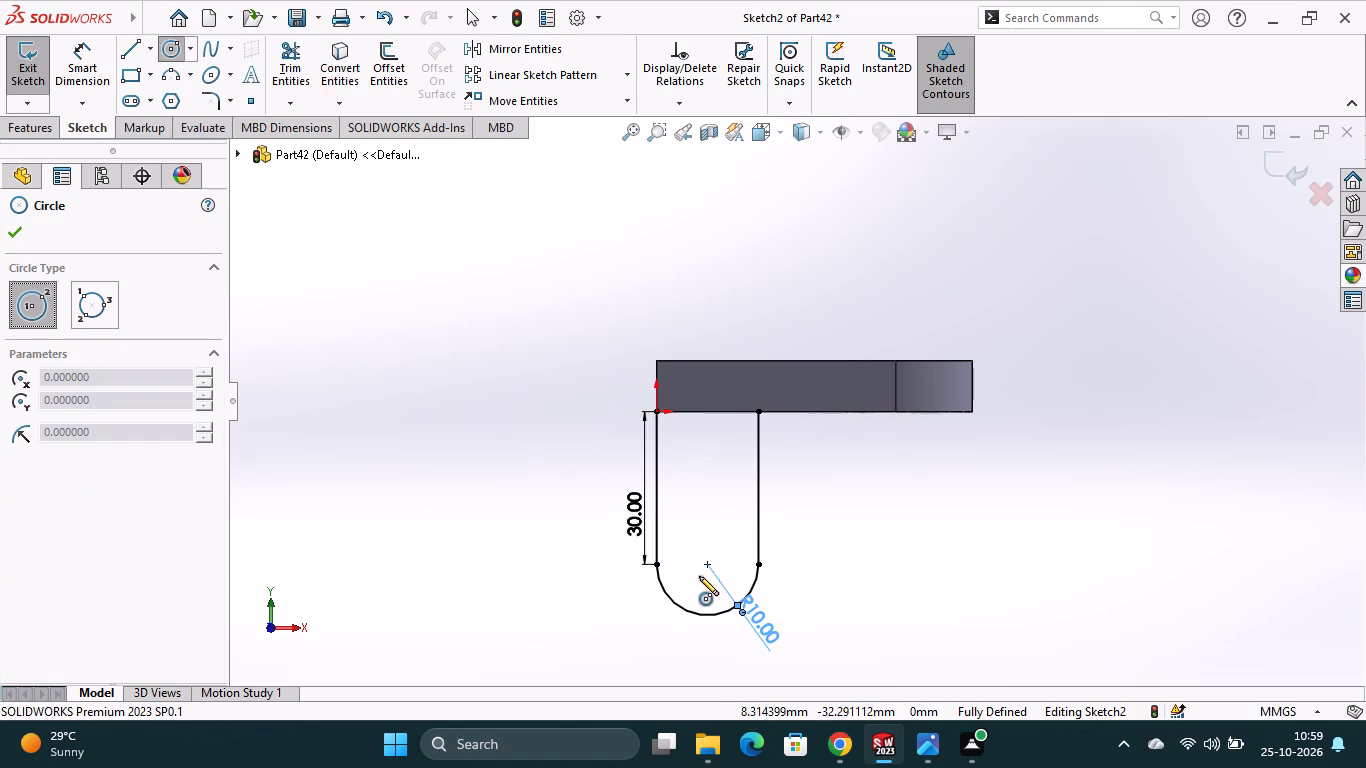
click(709, 563)
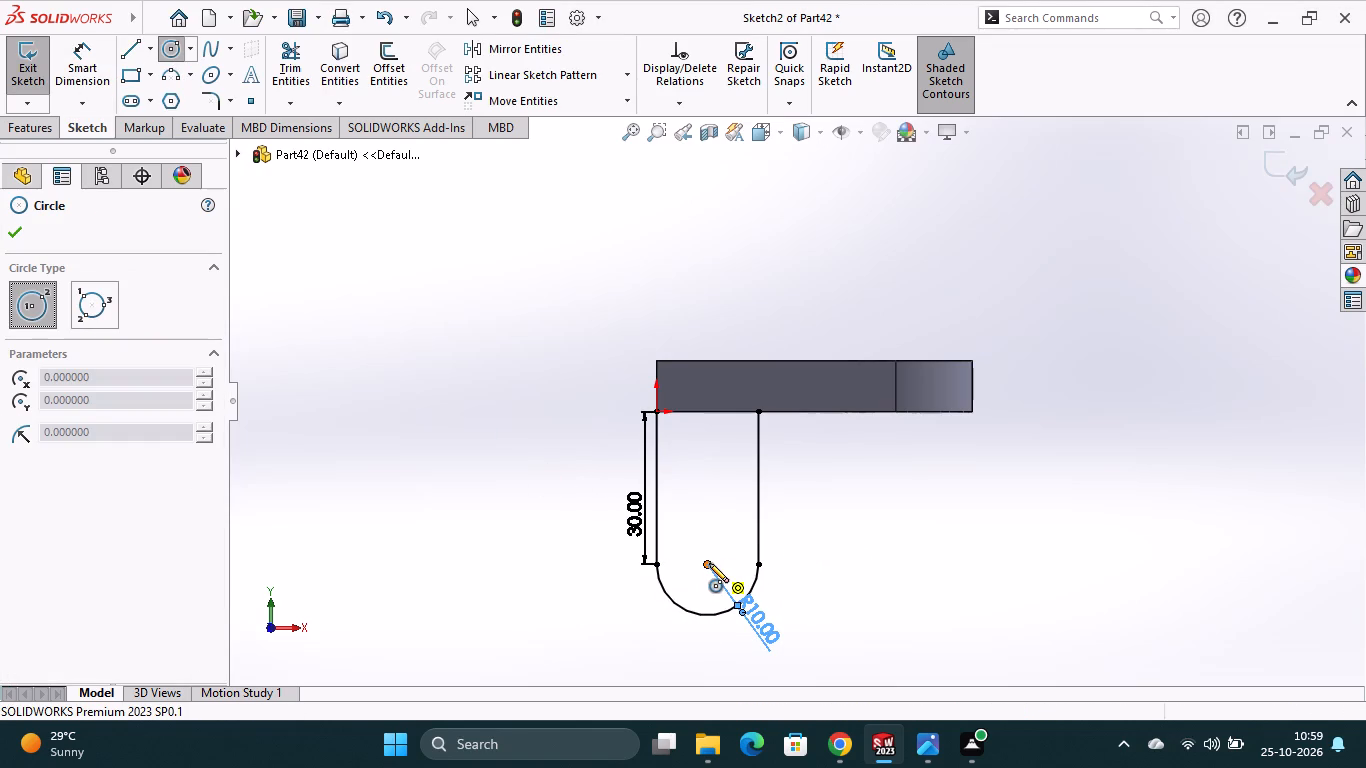
click(712, 599)
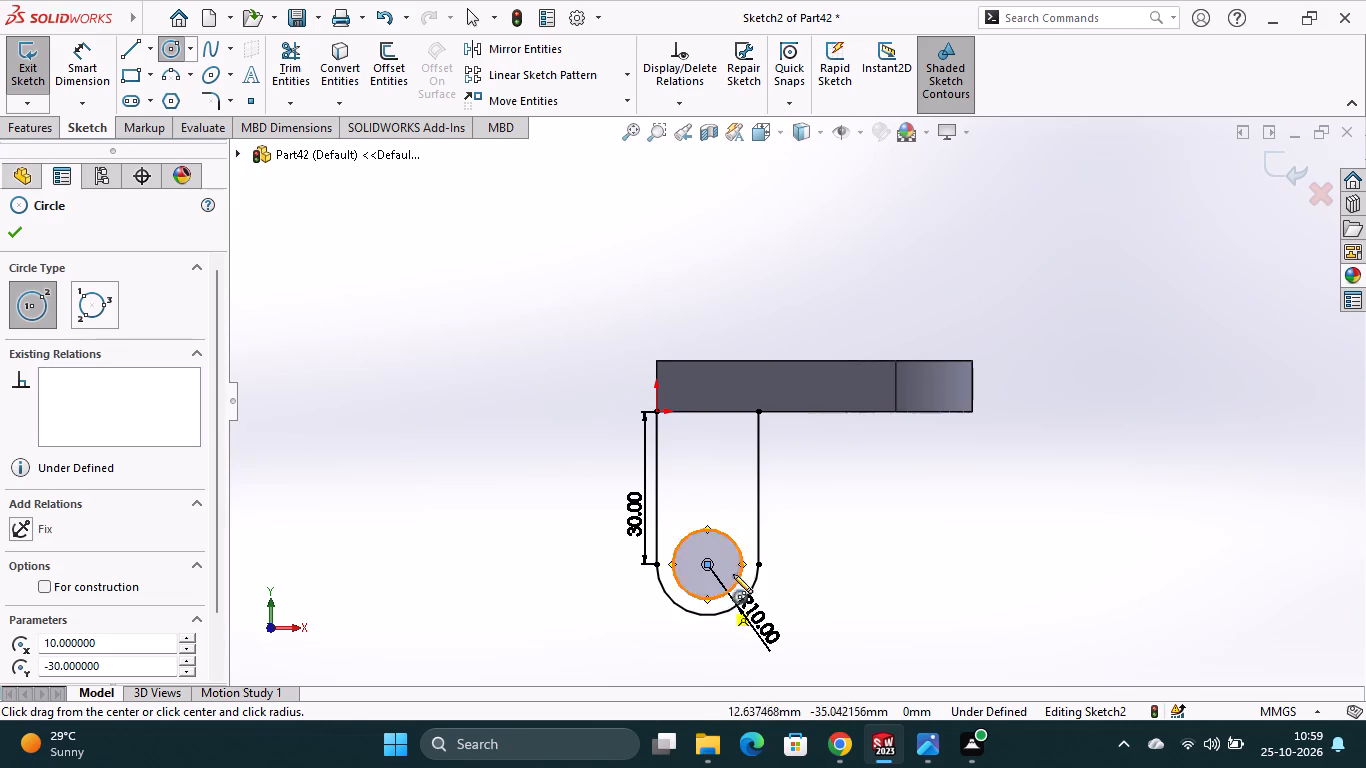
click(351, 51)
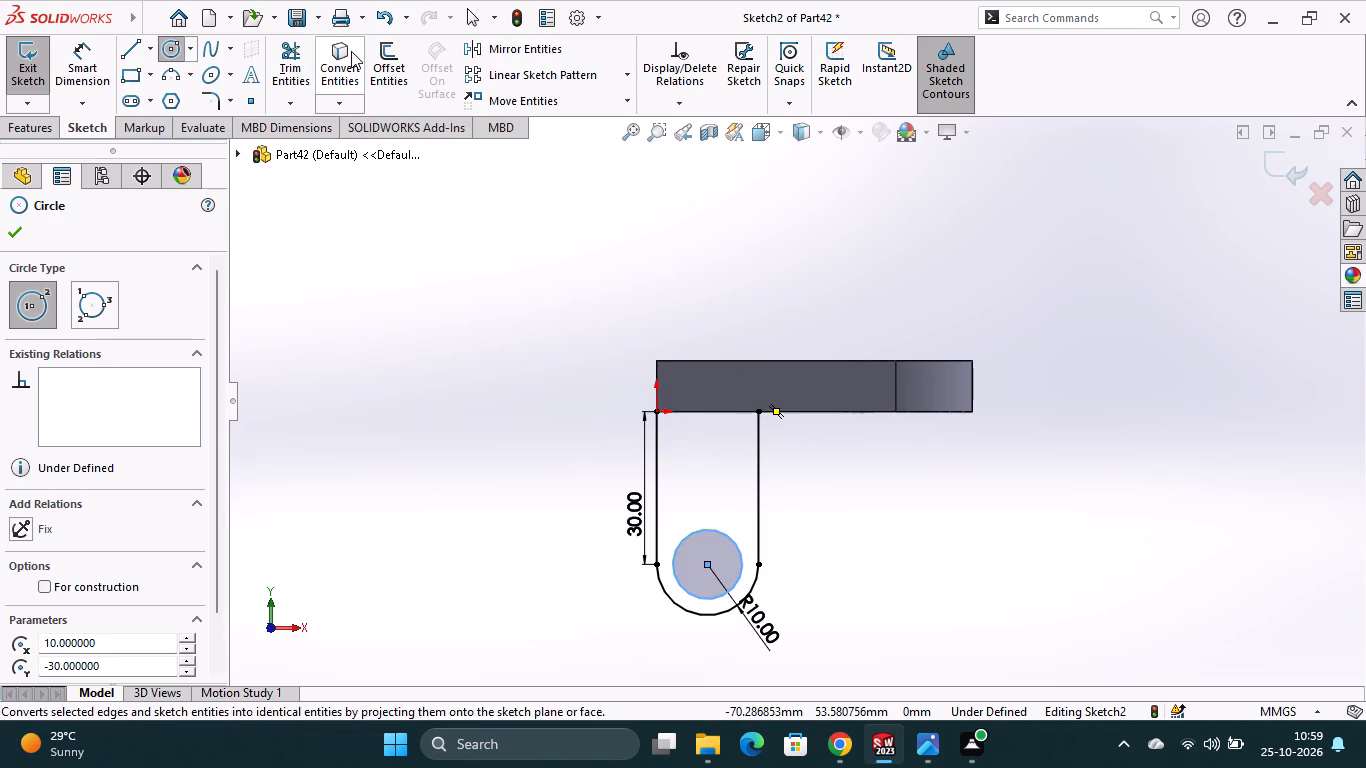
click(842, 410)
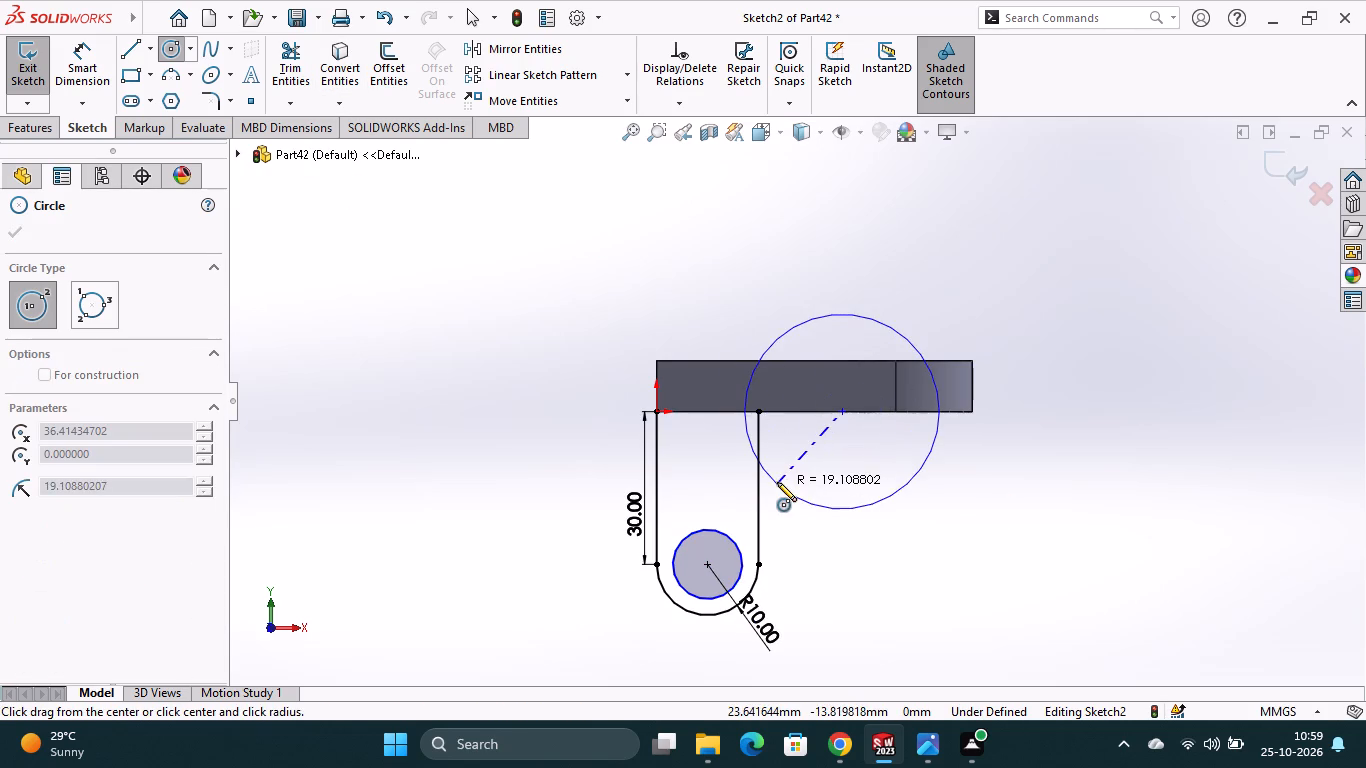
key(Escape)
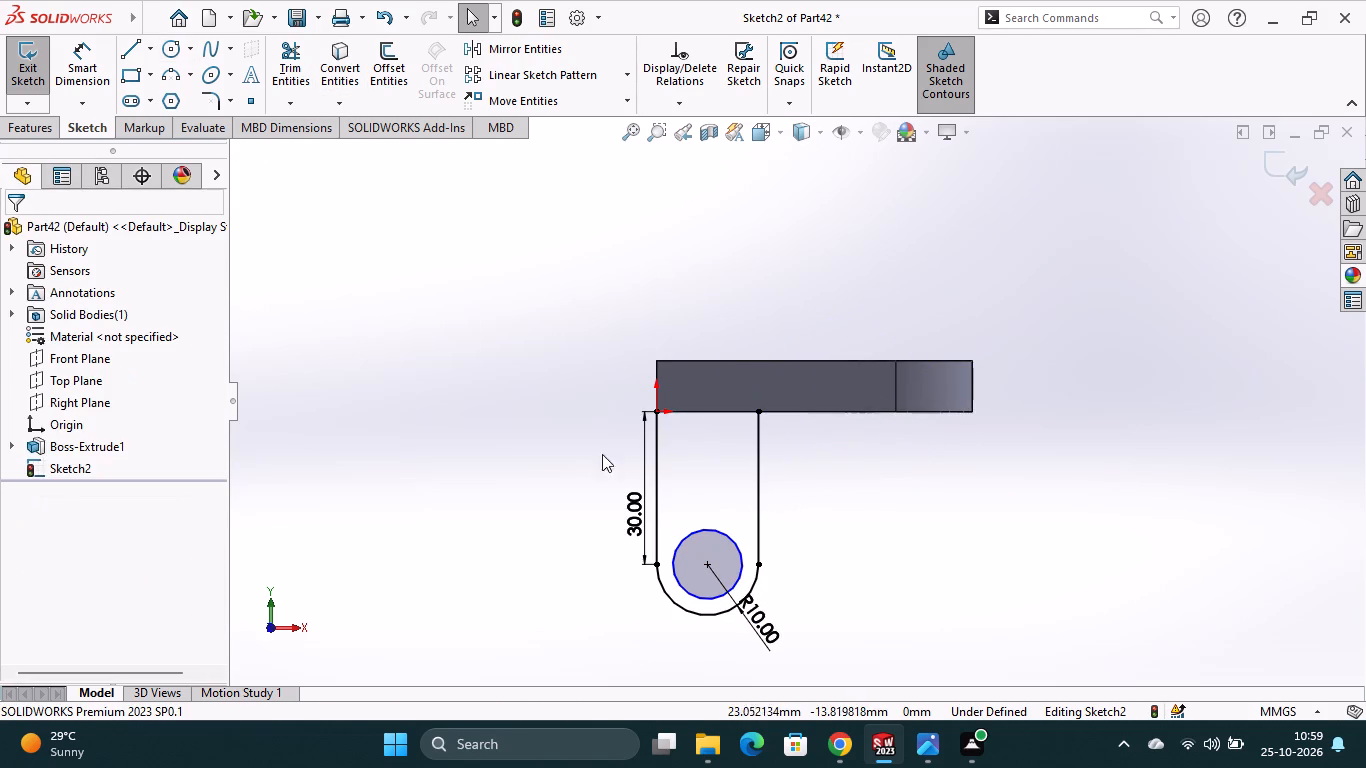
Convert the lower edge of the plate's front side face into a sketch line.
click(345, 57)
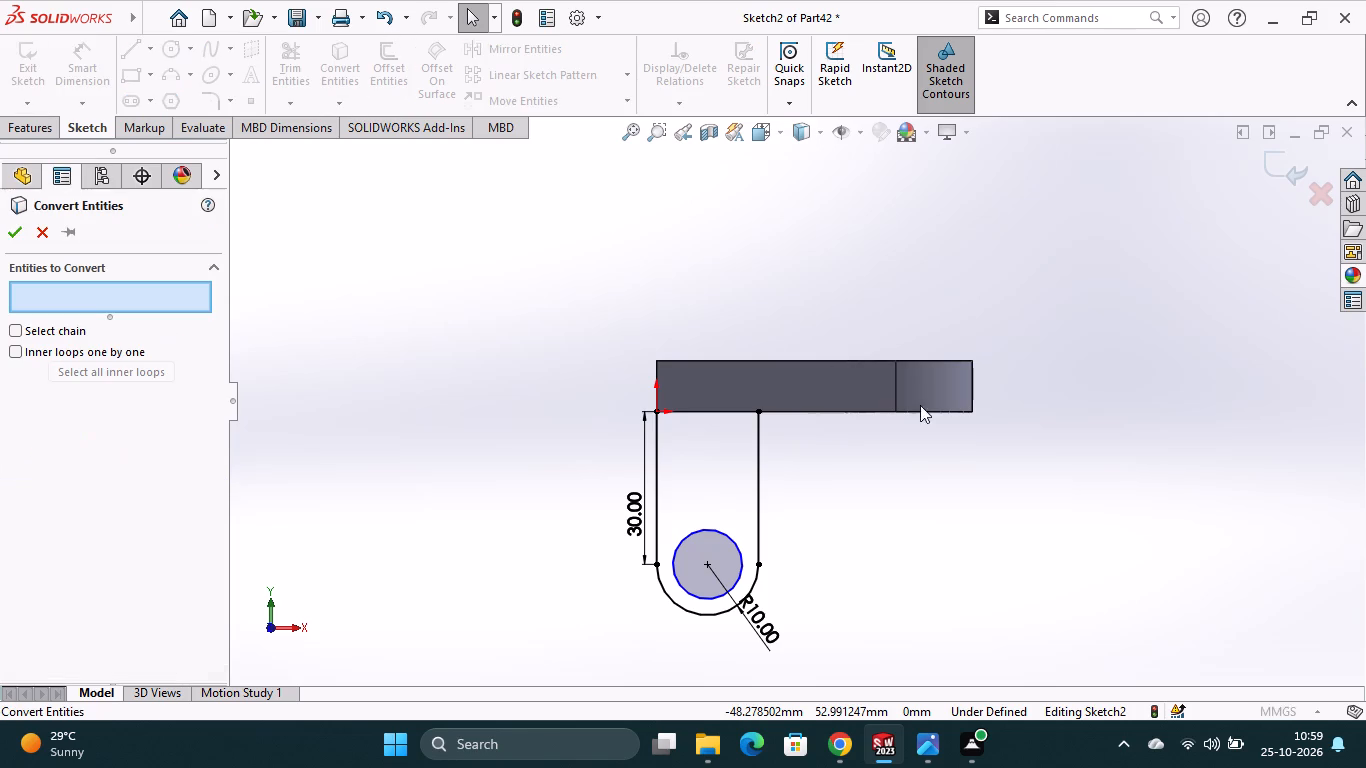
click(862, 414)
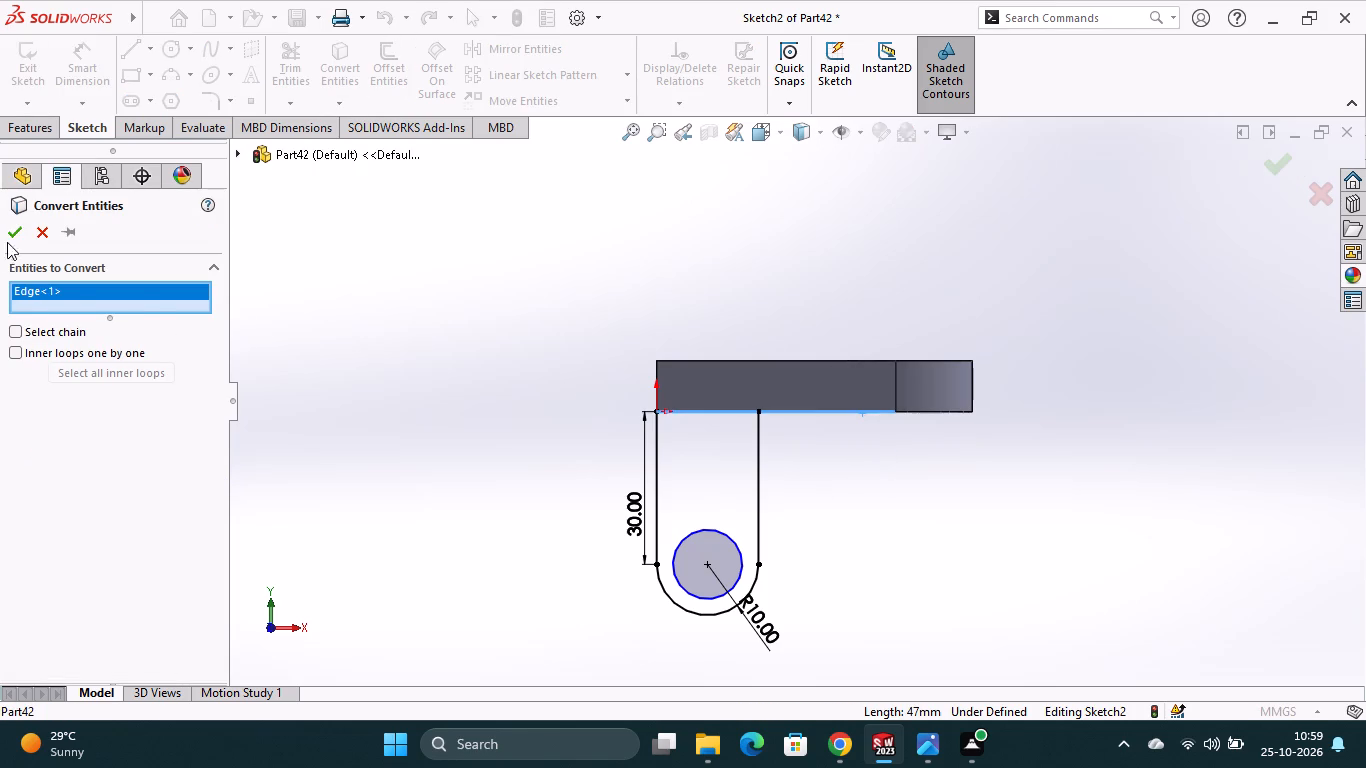
click(18, 228)
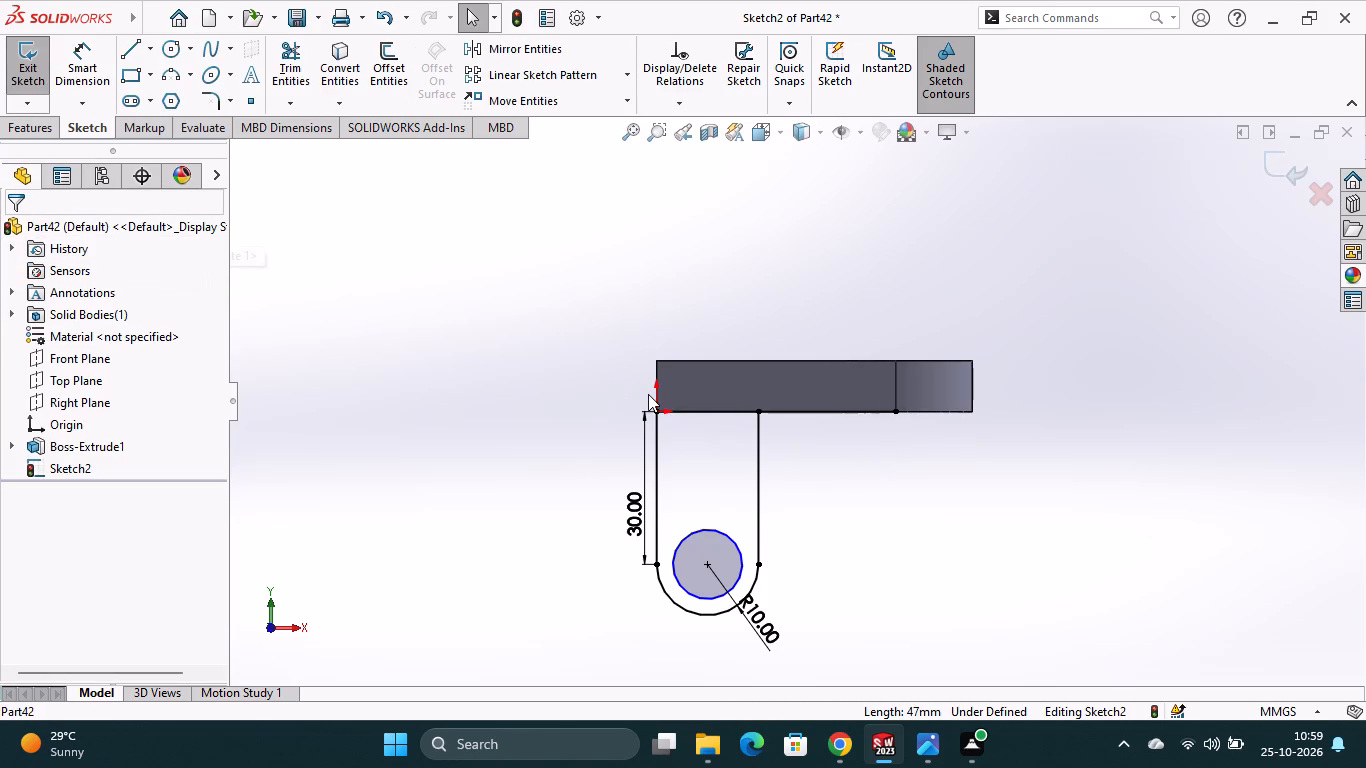
Add a 5 mm sketch fillet between the tab's right vertical line and the converted plate edge line.
click(207, 100)
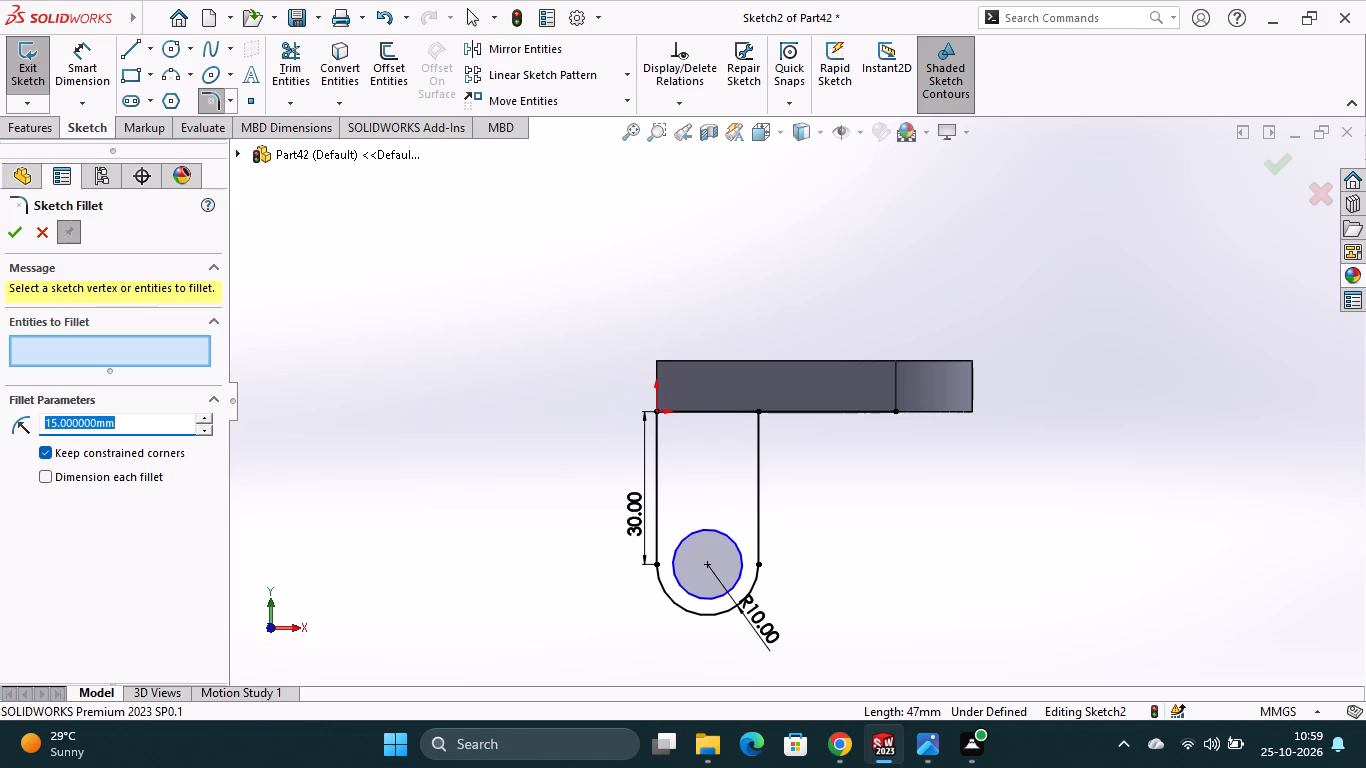
drag(136, 421, 42, 432)
key(5)
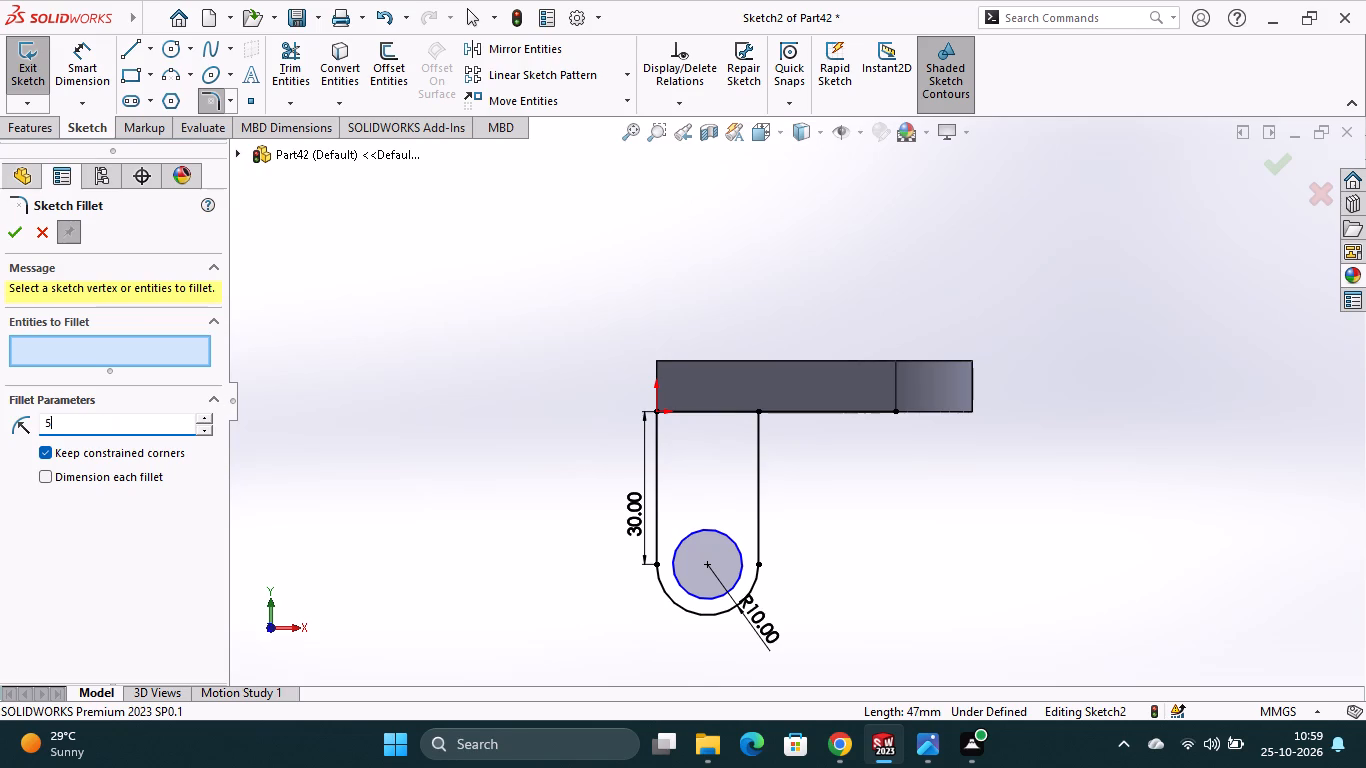
key(Return)
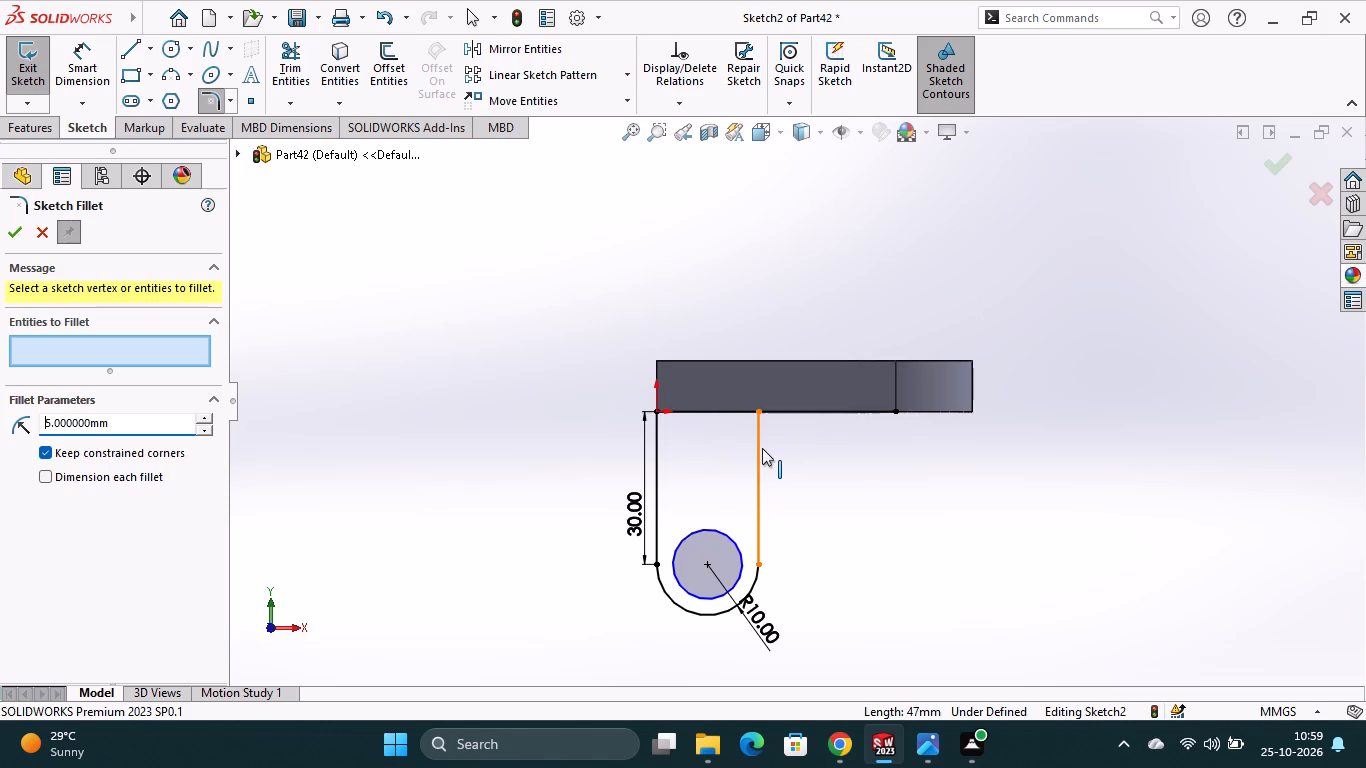
click(762, 446)
click(797, 412)
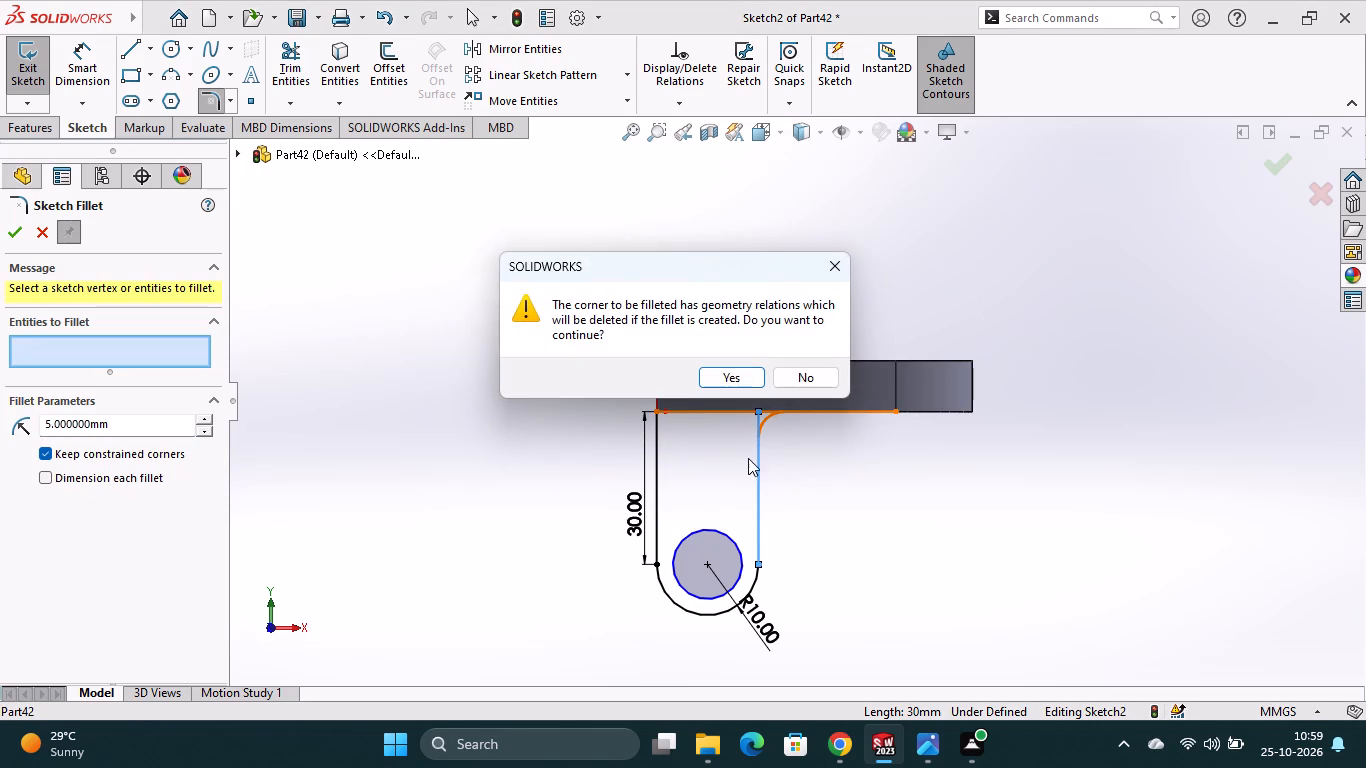
click(735, 376)
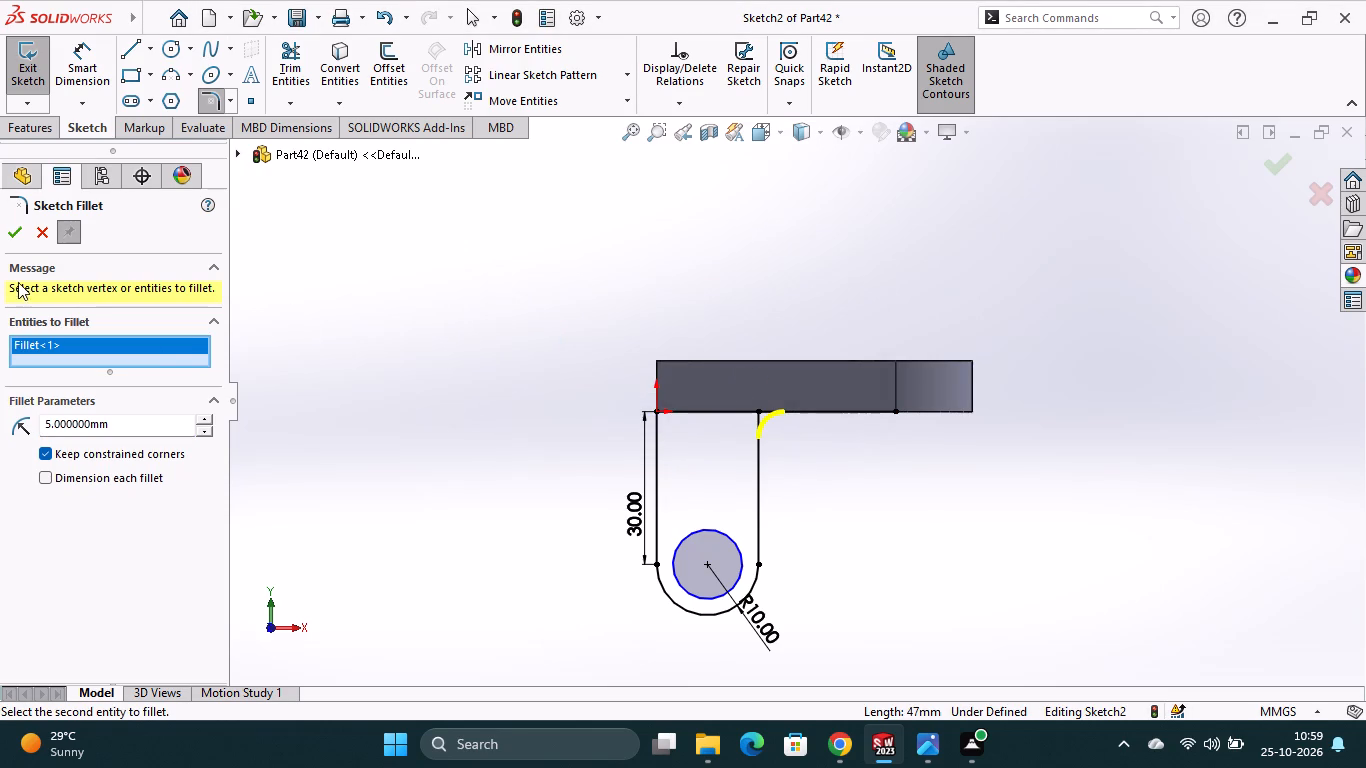
click(24, 234)
Trim away the converted plate edge line on both sides of the 5 mm fillet.
click(277, 62)
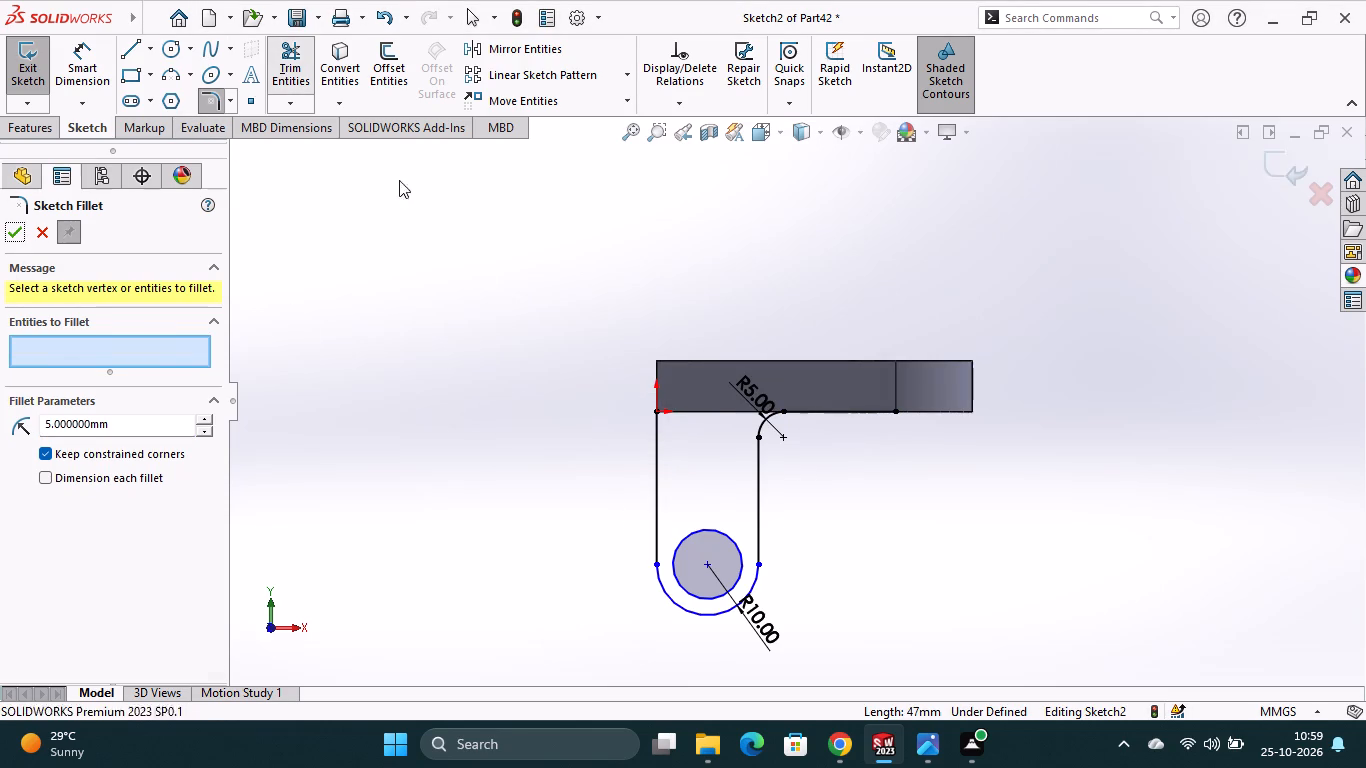
click(717, 412)
click(816, 414)
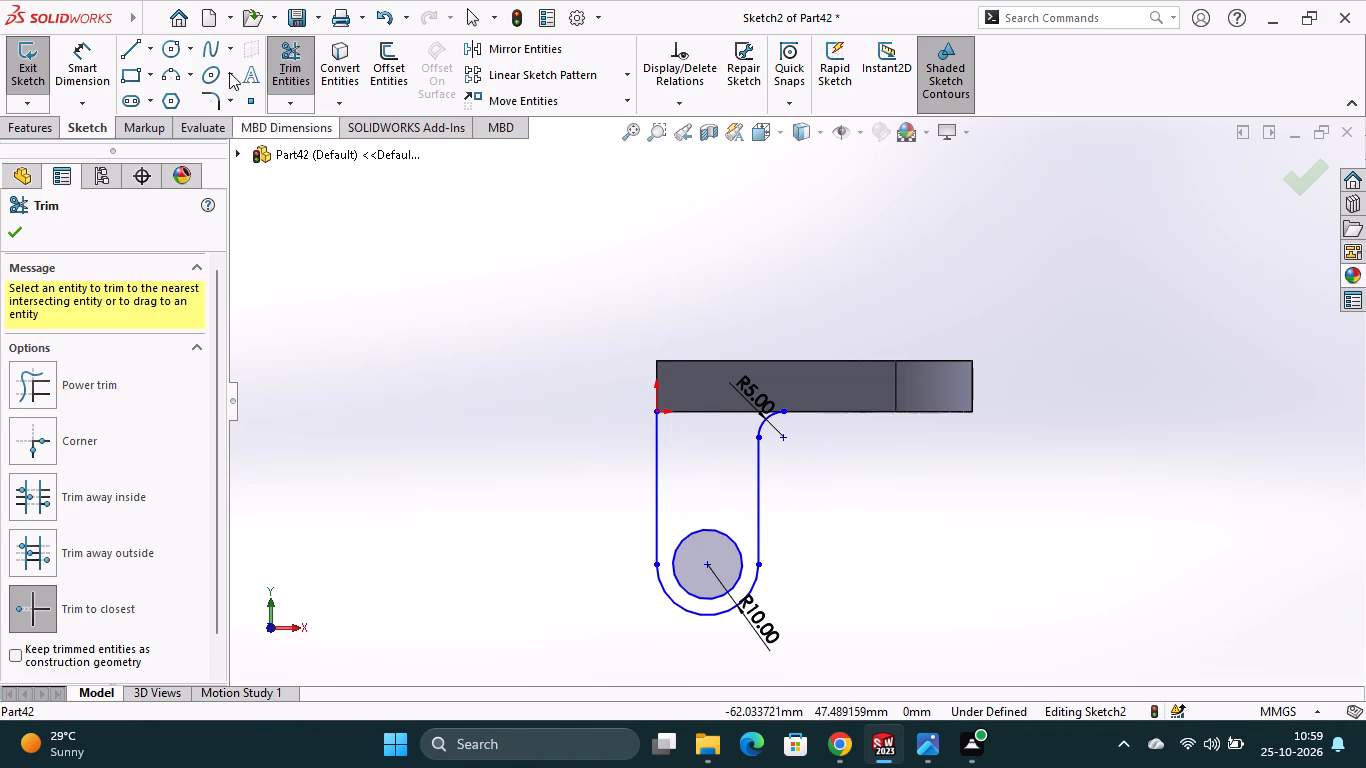
Close the tab profile with a 25 mm horizontal line from the origin to the upper end of the fillet.
click(129, 49)
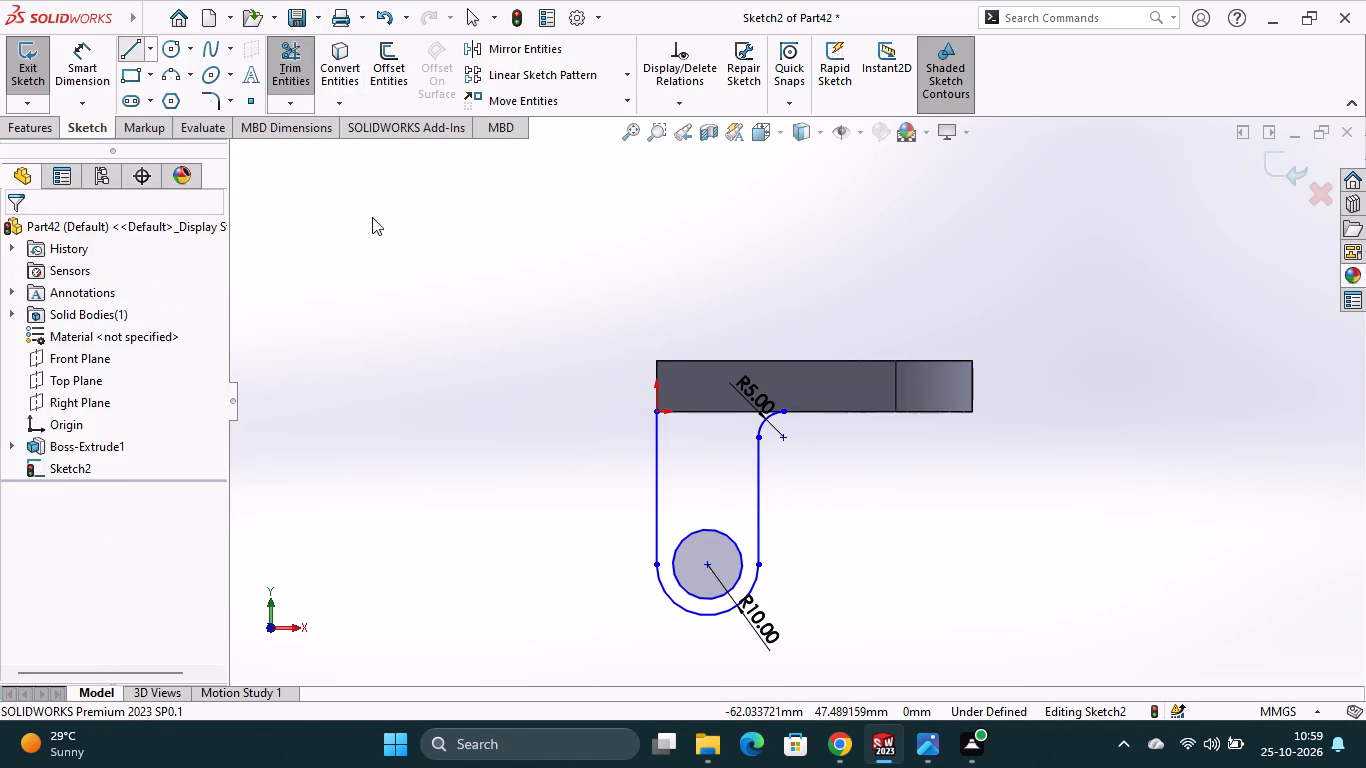
click(658, 411)
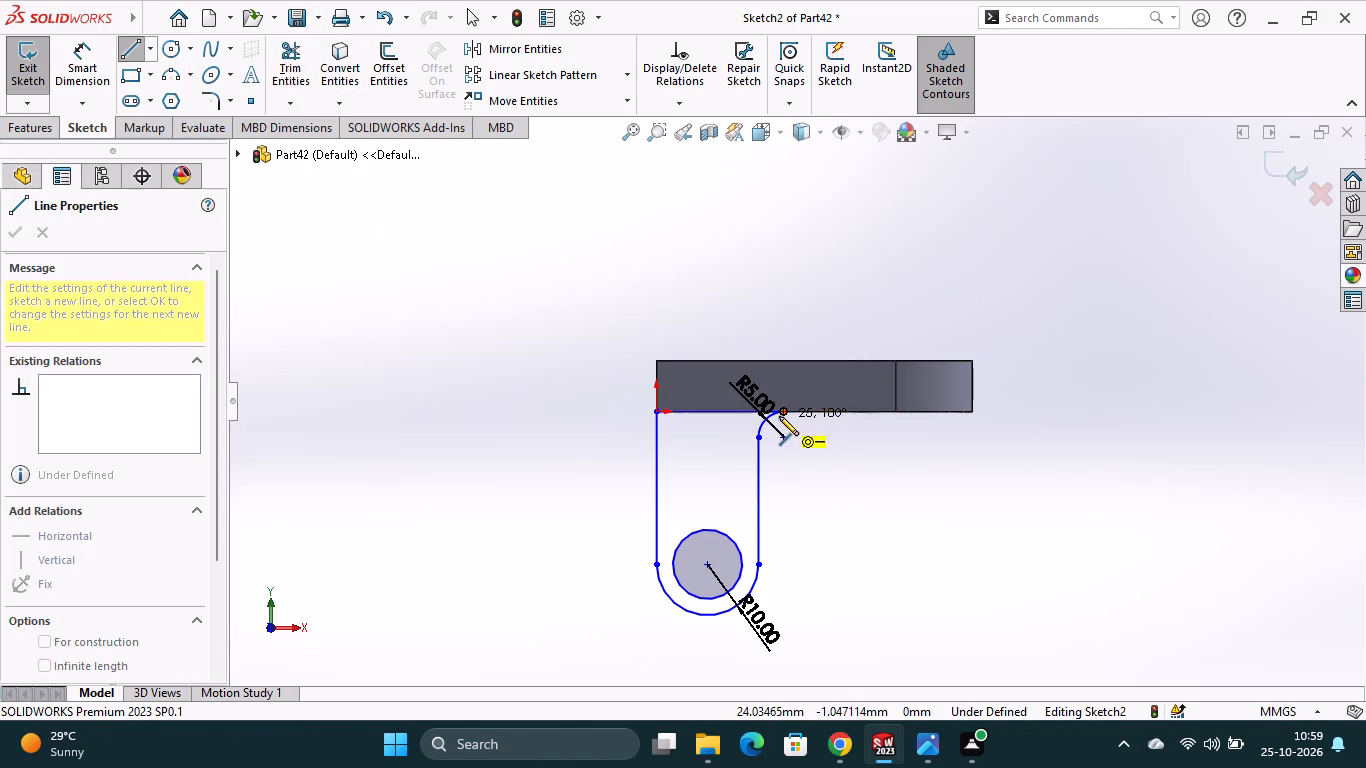
click(785, 412)
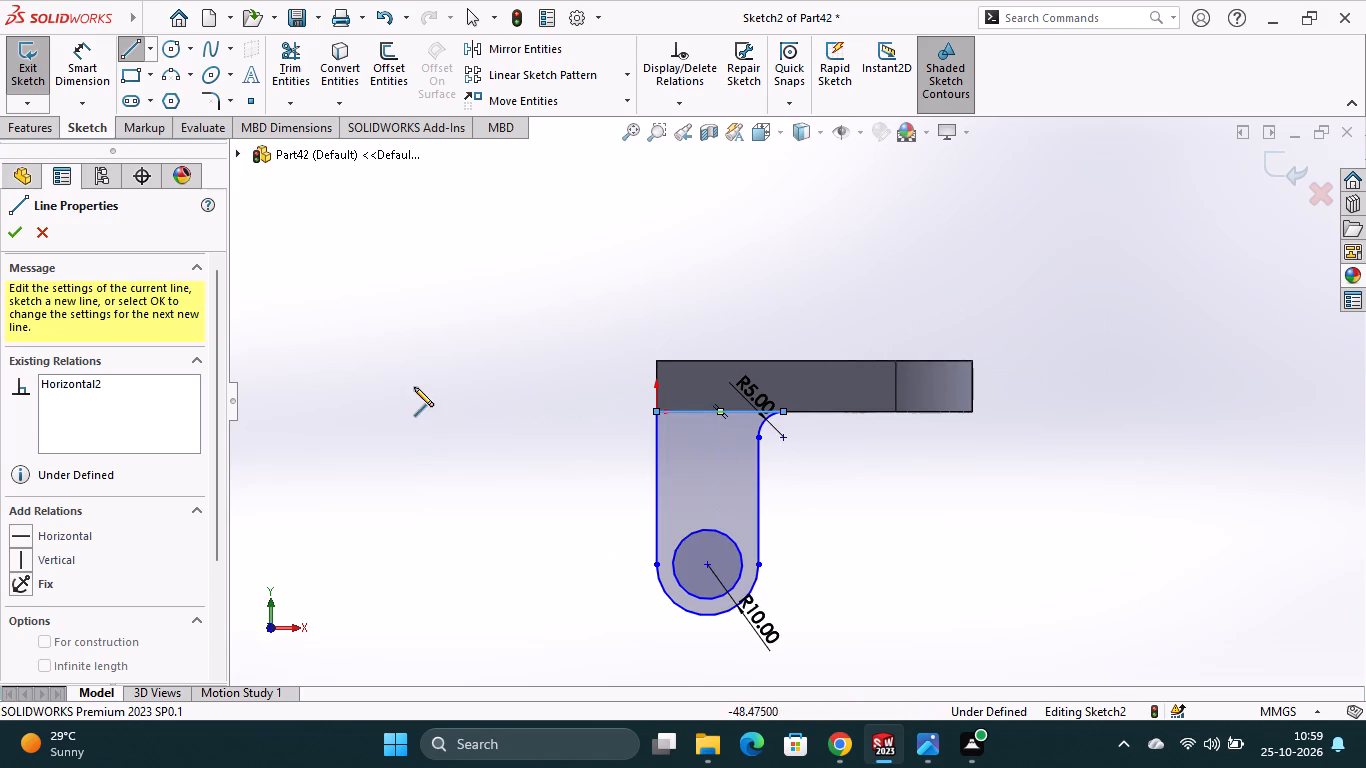
click(21, 231)
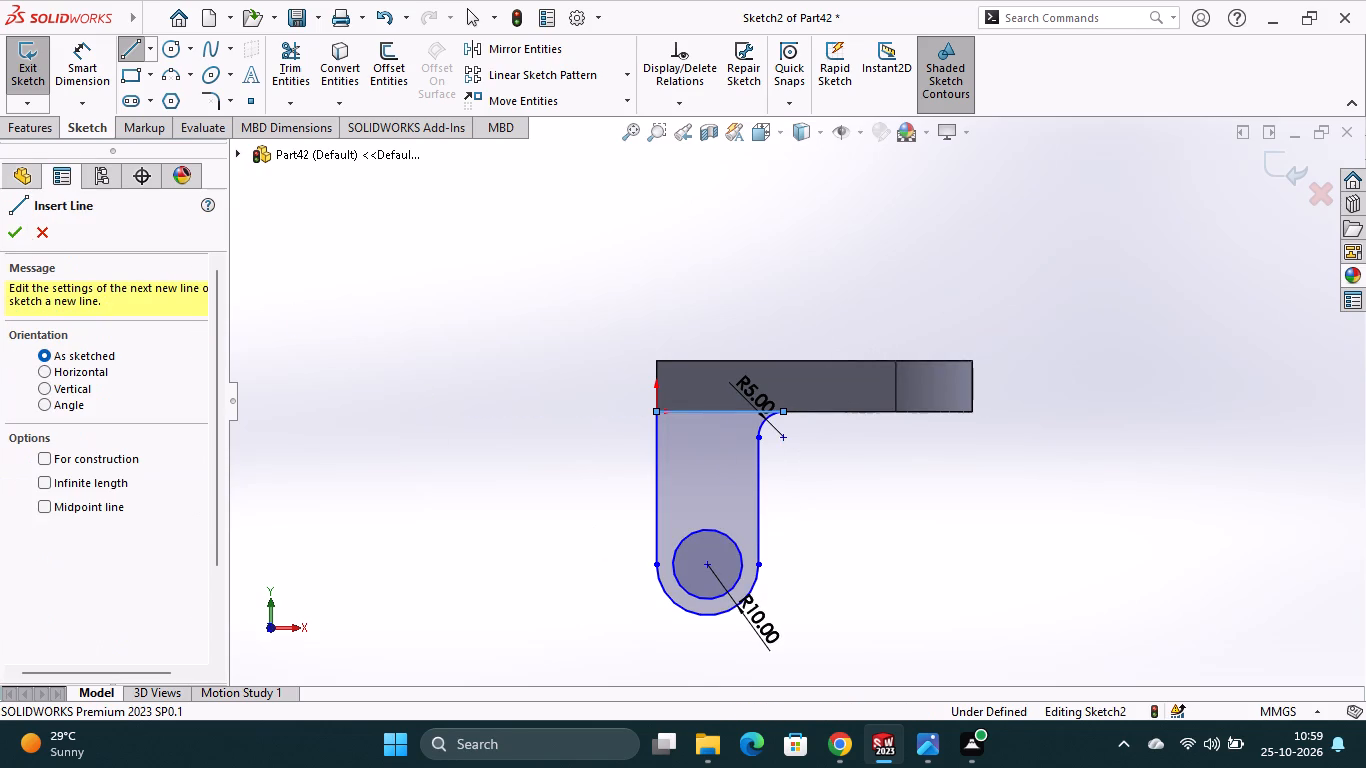
Extrude the tab profile 10 mm blind in the reversed direction, beneath the plate, merged with it.
click(30, 129)
click(62, 94)
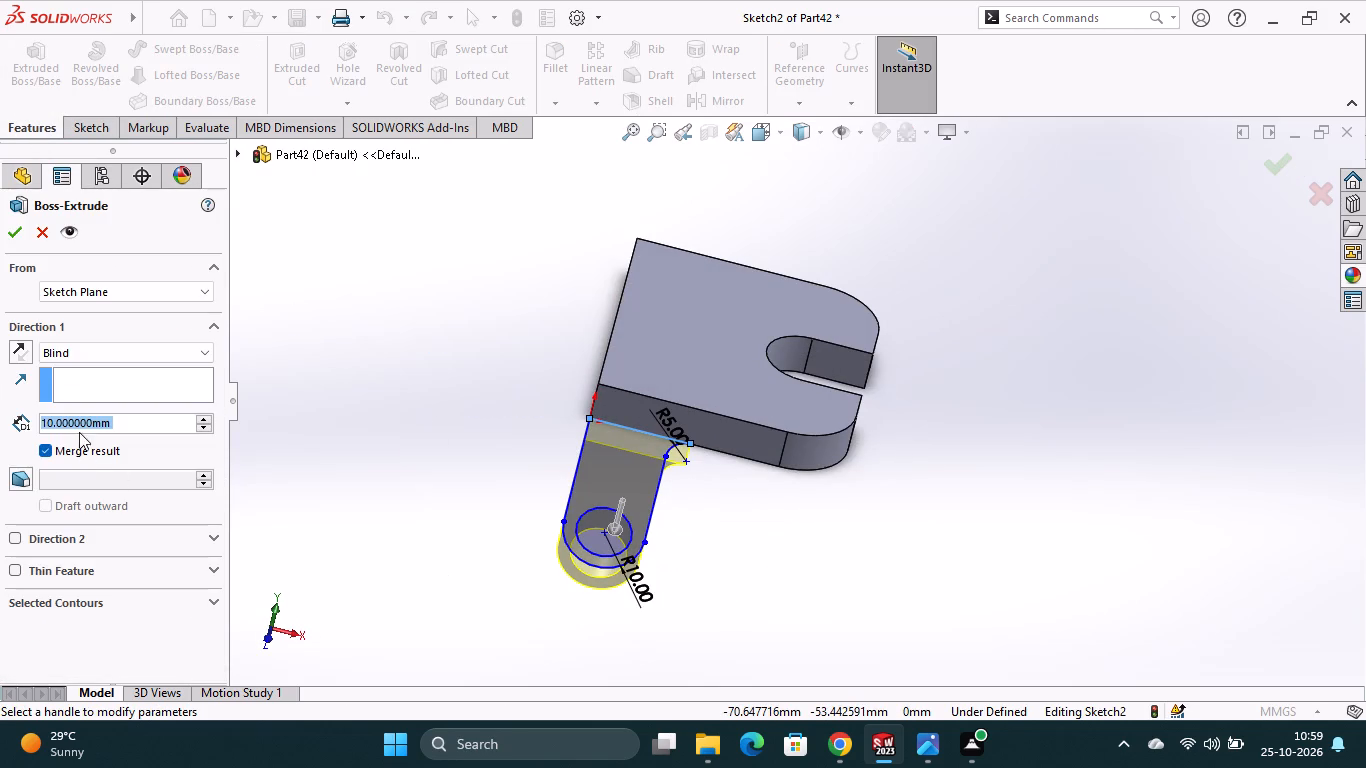
click(10, 348)
middle_drag(734, 589, 735, 588)
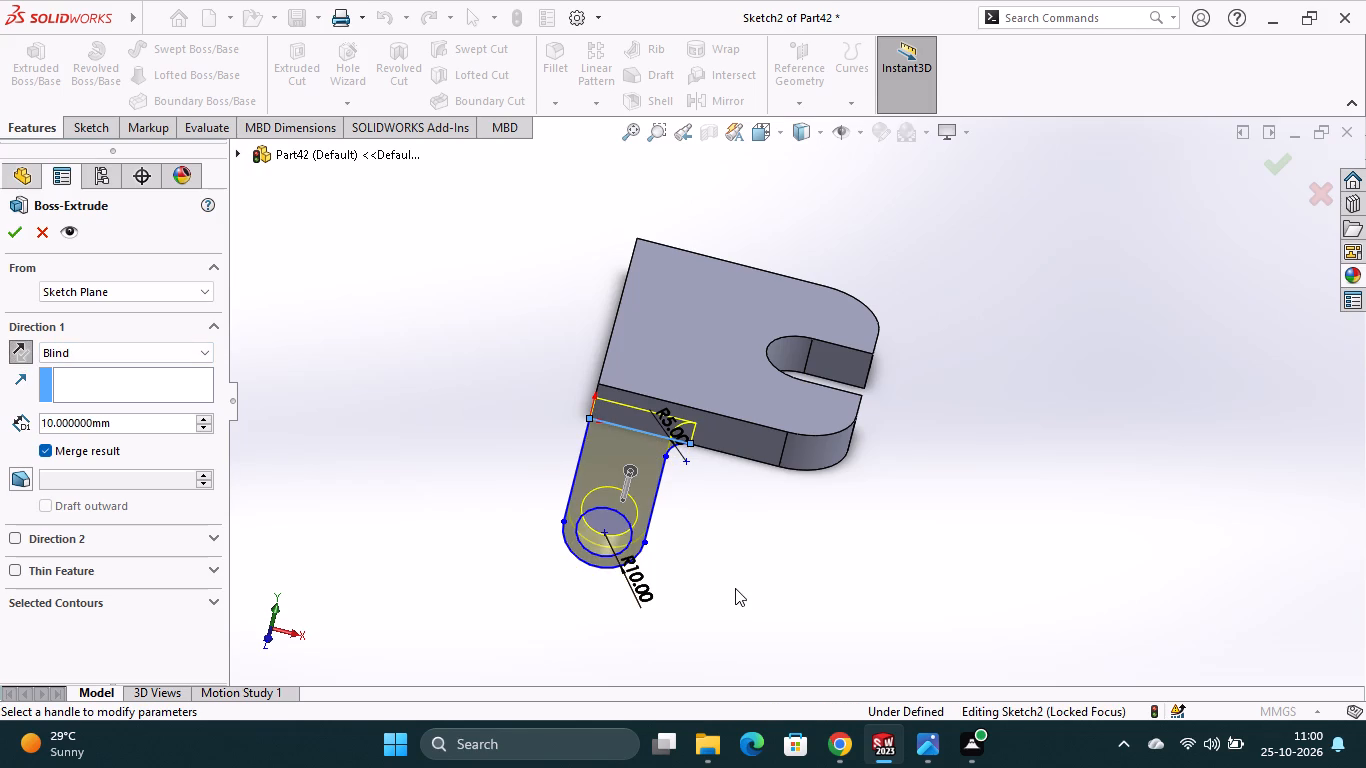
middle_drag(735, 588, 806, 661)
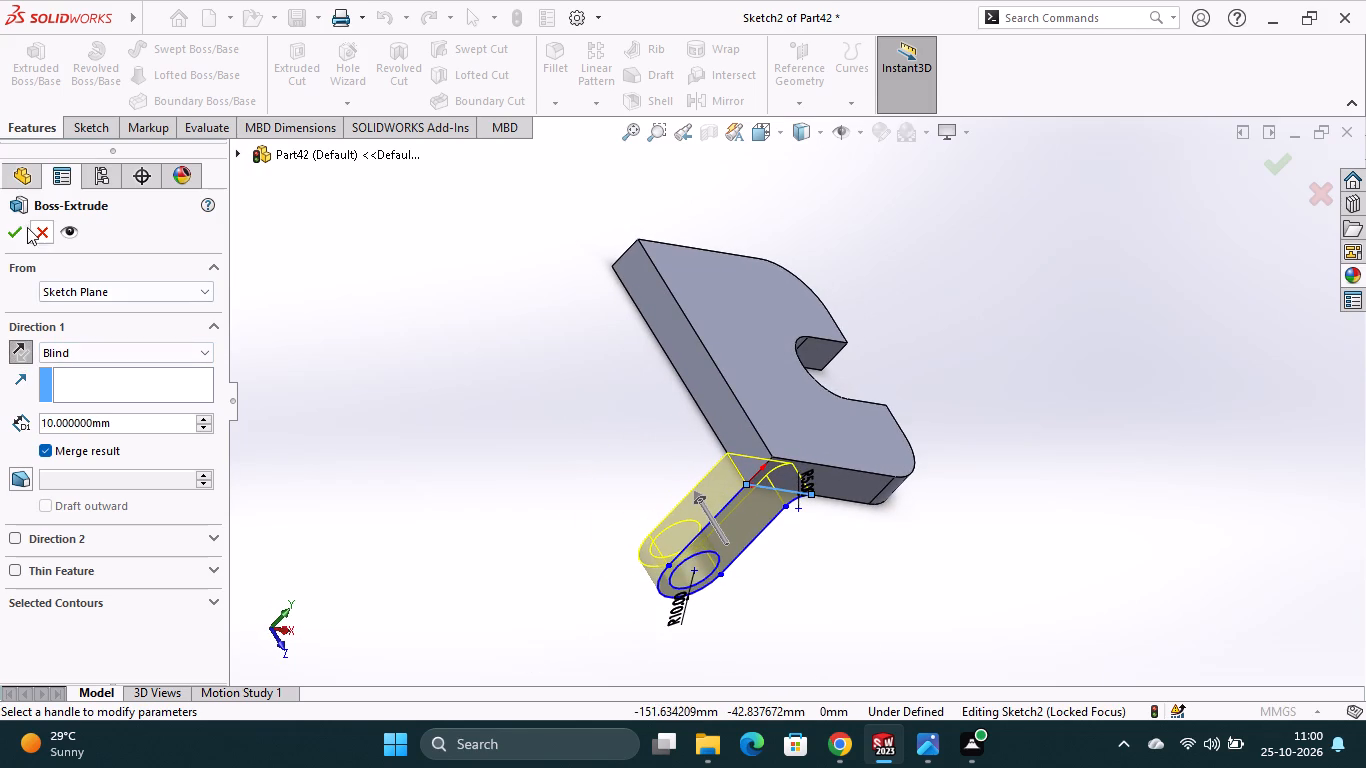
click(15, 234)
click(591, 525)
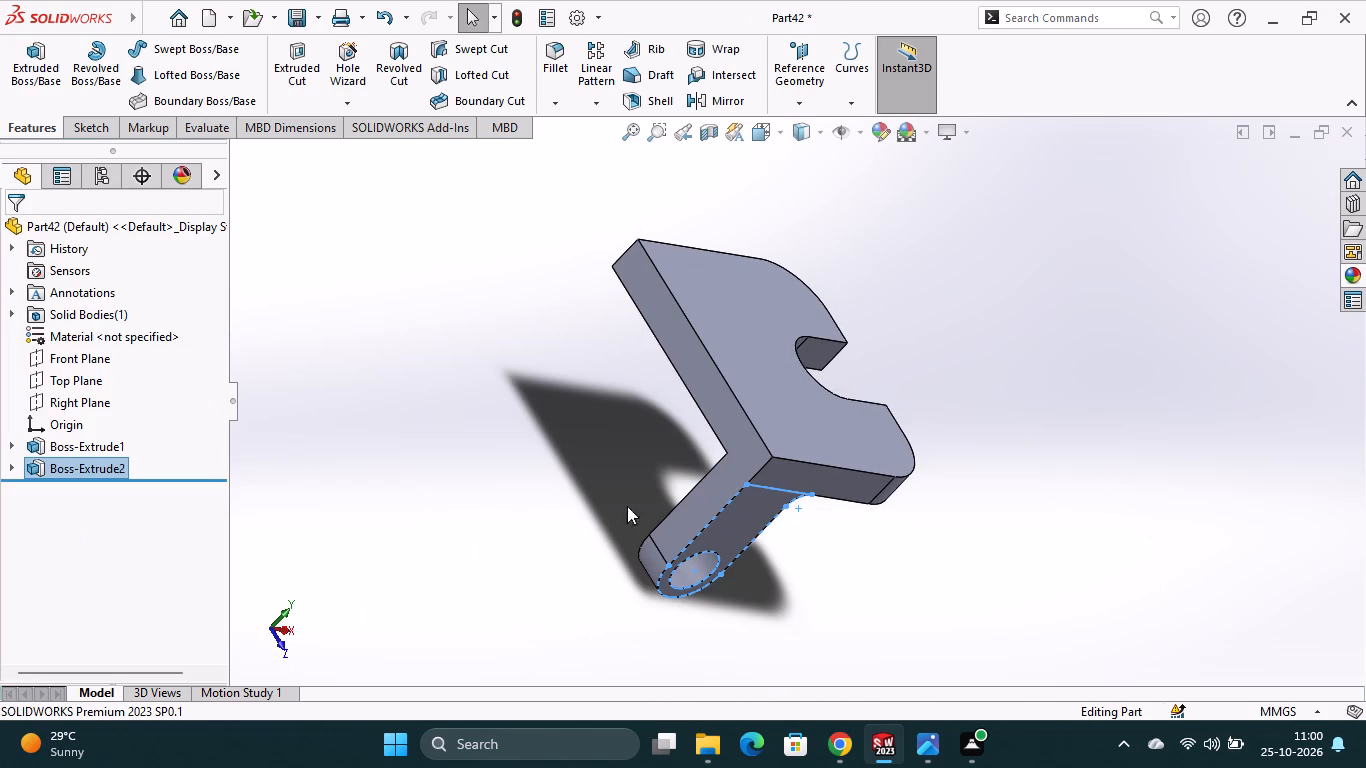
Start a new sketch on the L-shaped side face shared by the plate and the tab.
click(753, 450)
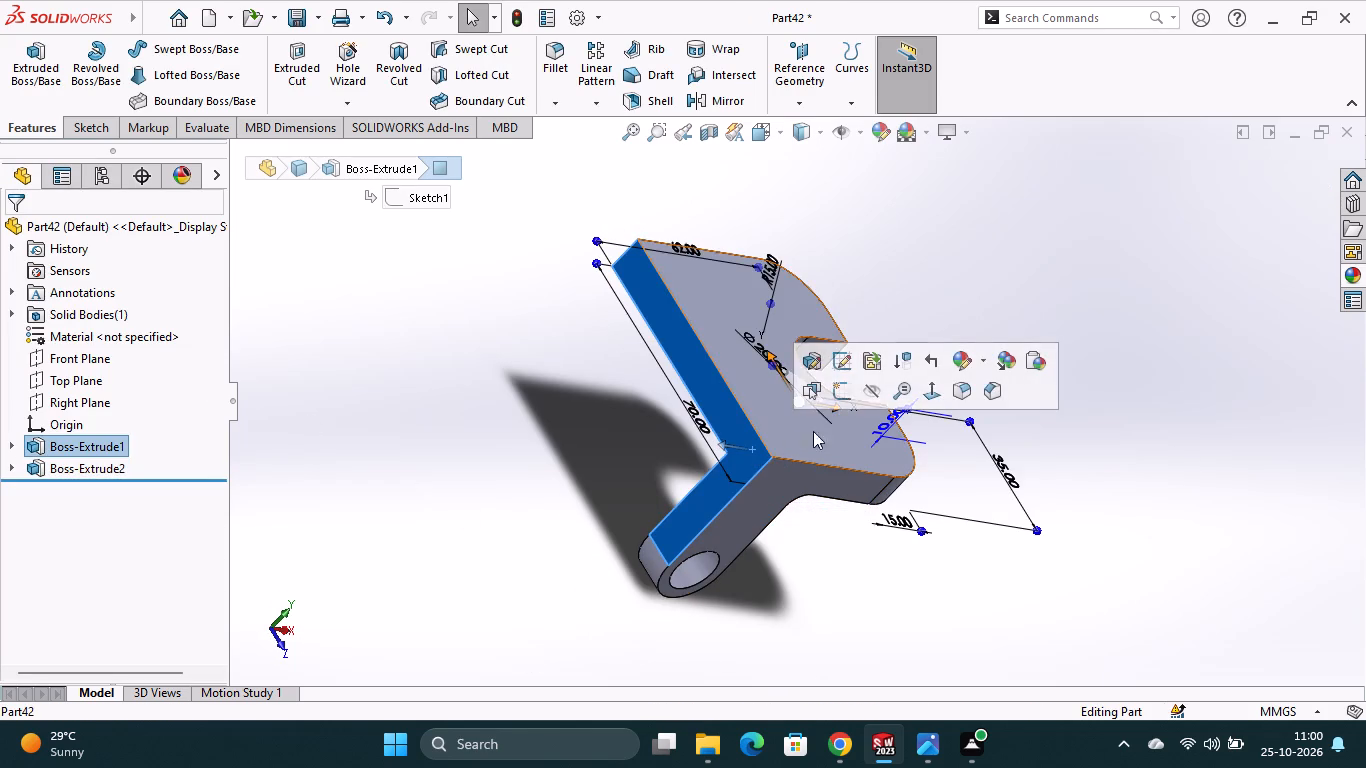
click(852, 394)
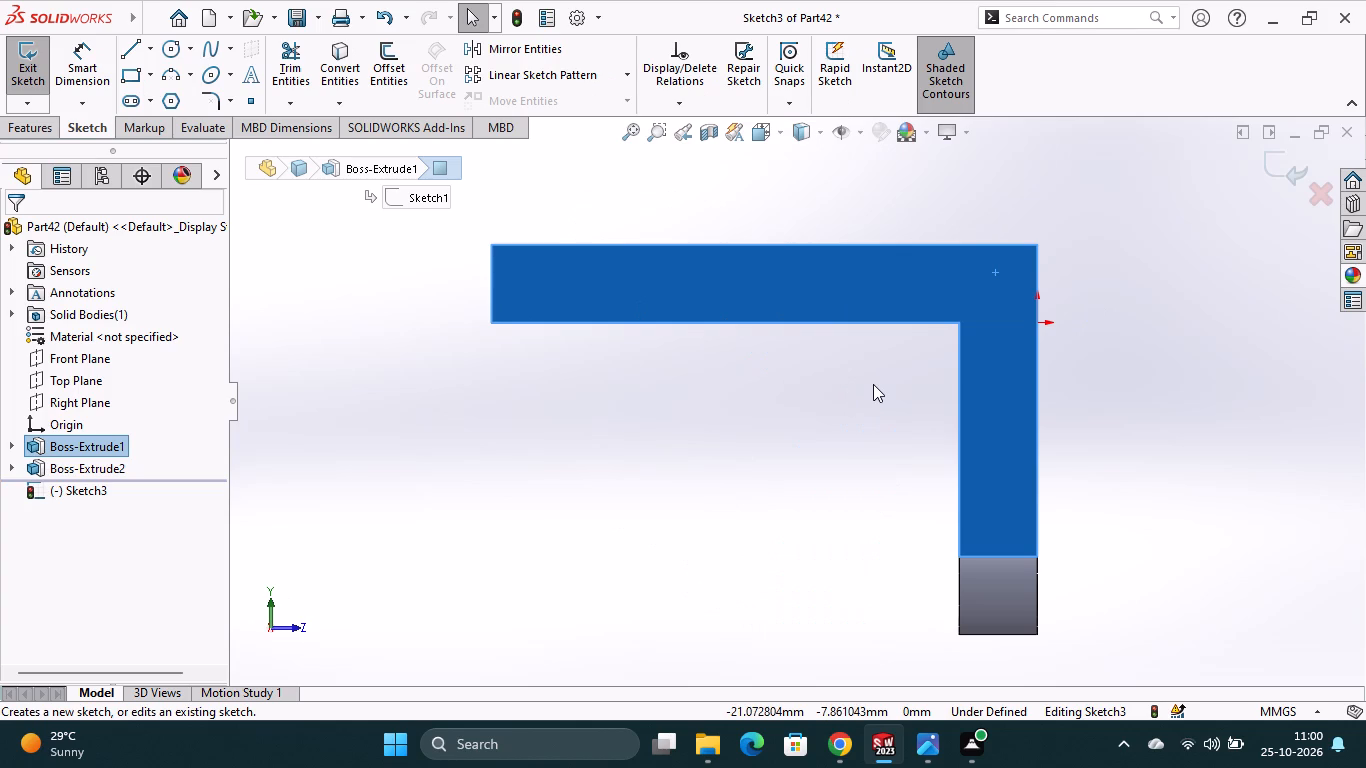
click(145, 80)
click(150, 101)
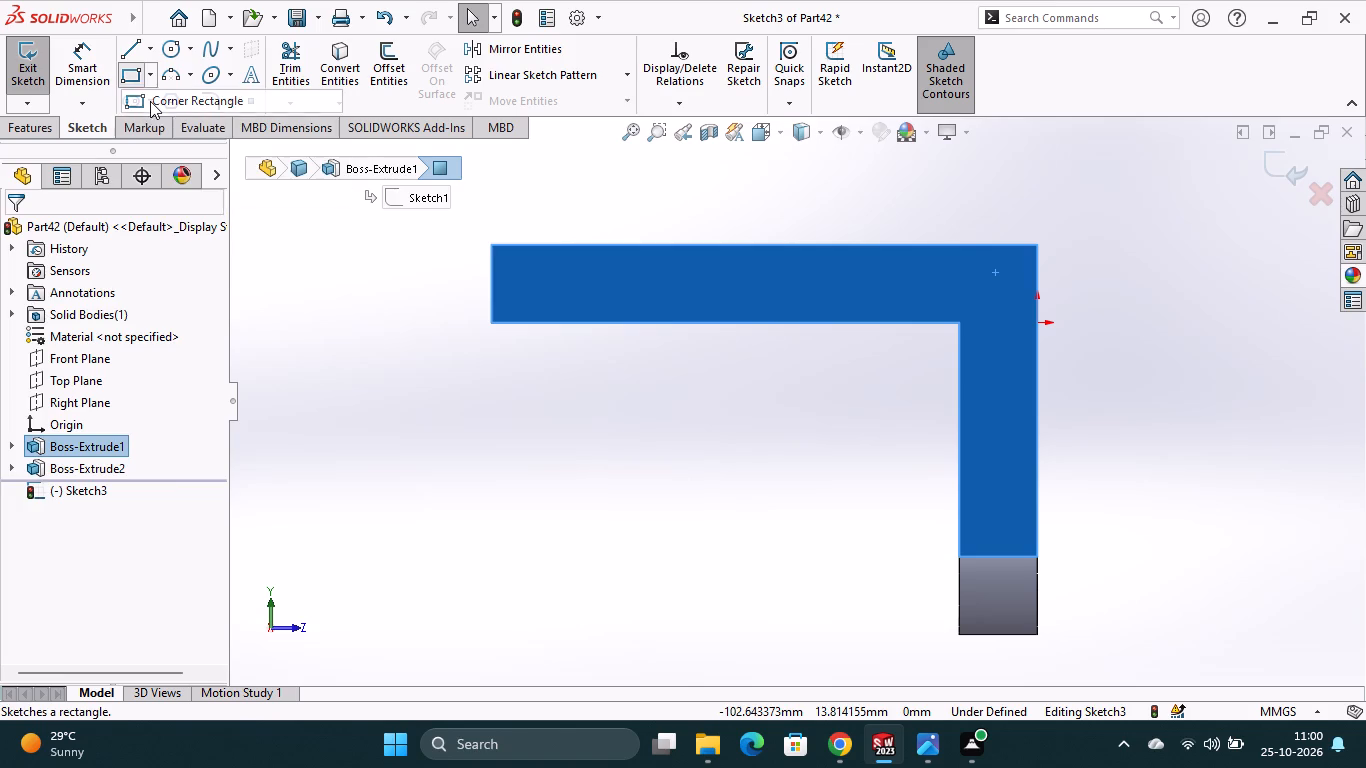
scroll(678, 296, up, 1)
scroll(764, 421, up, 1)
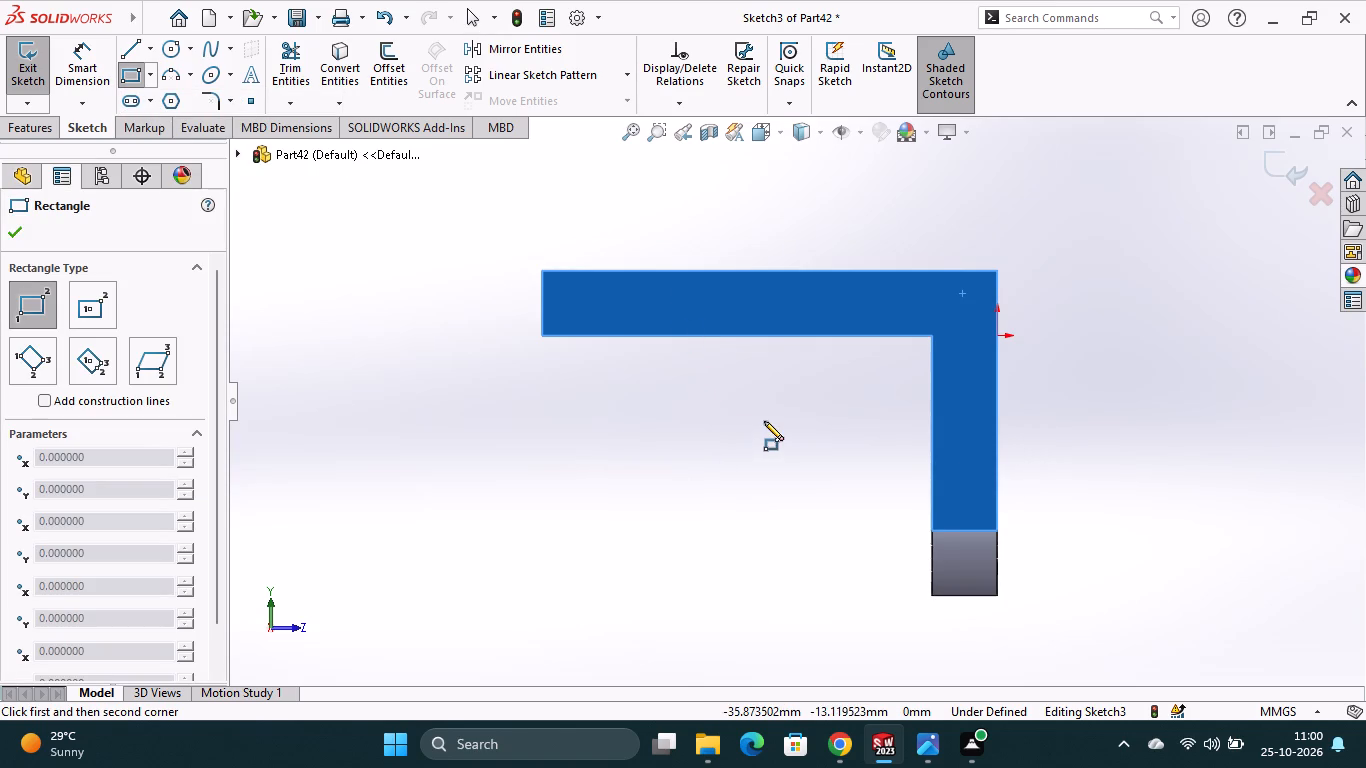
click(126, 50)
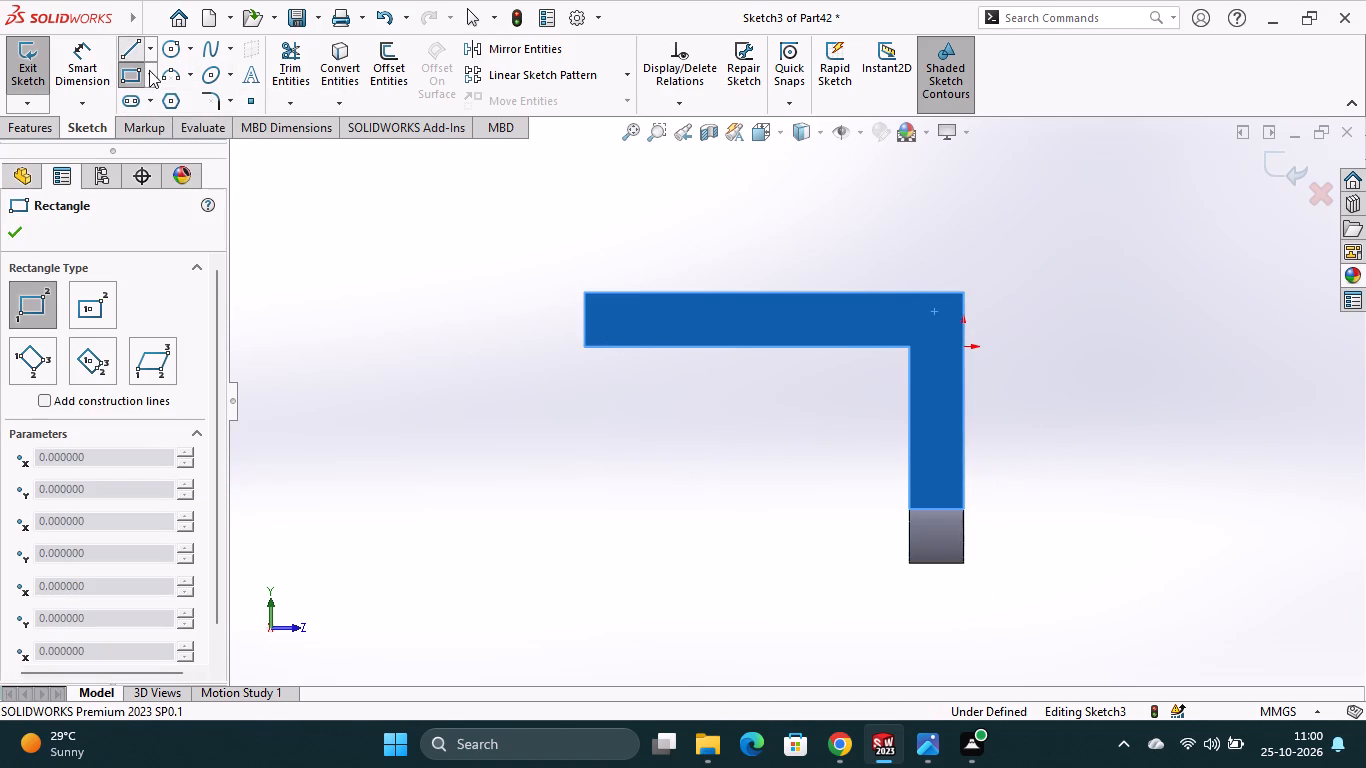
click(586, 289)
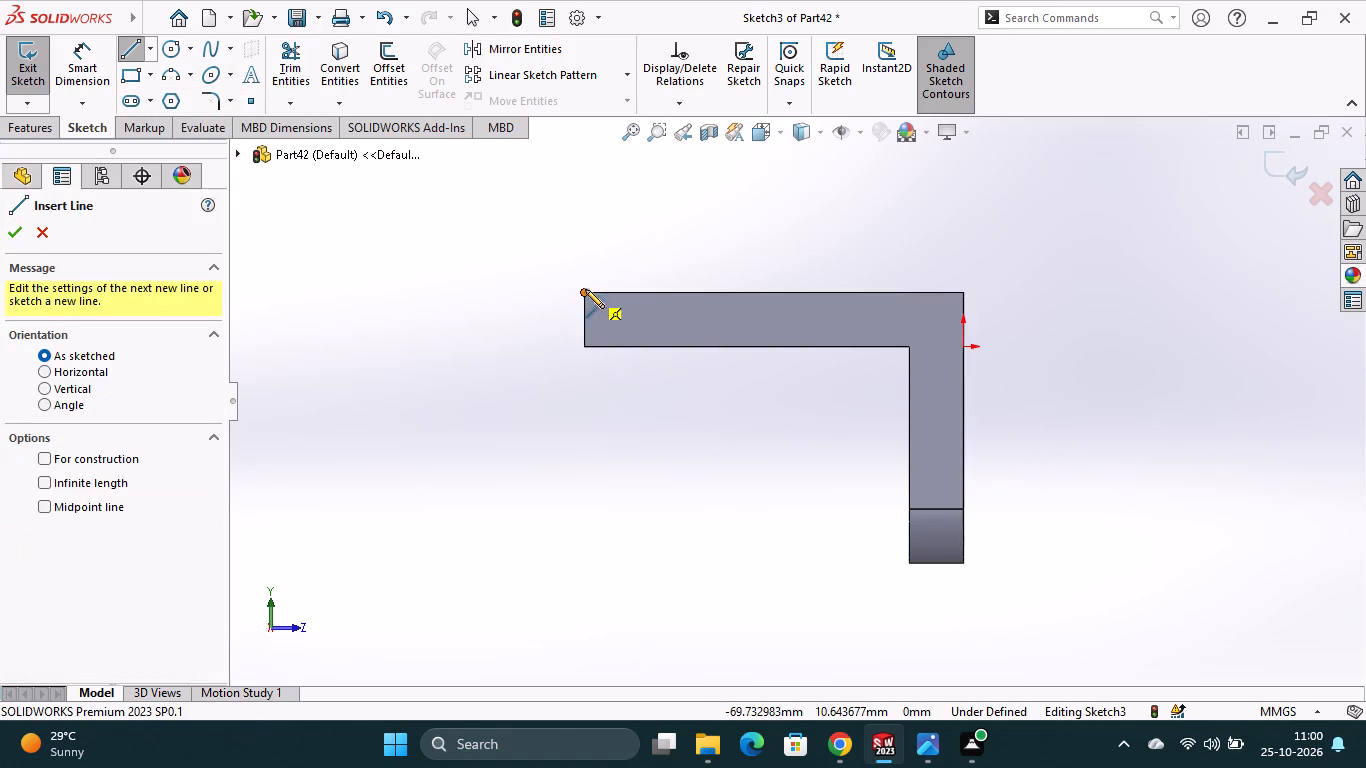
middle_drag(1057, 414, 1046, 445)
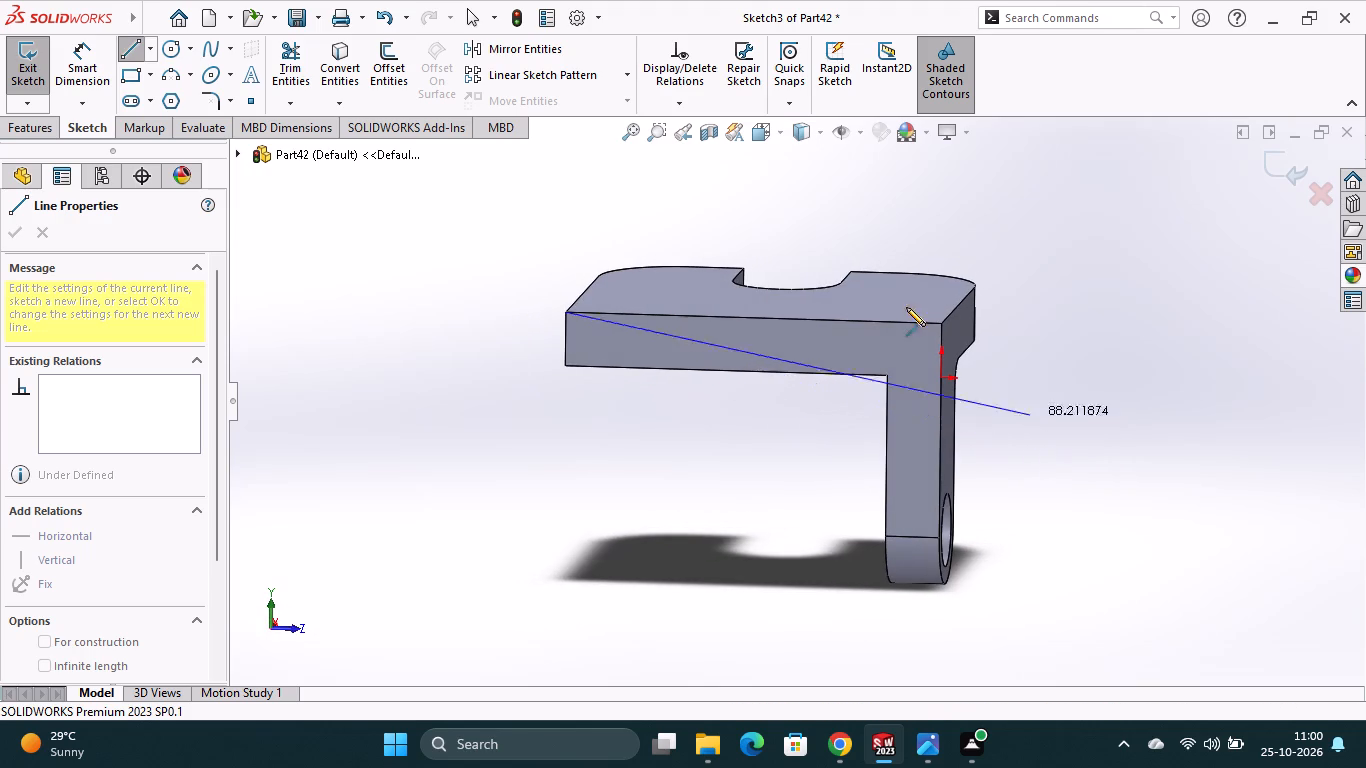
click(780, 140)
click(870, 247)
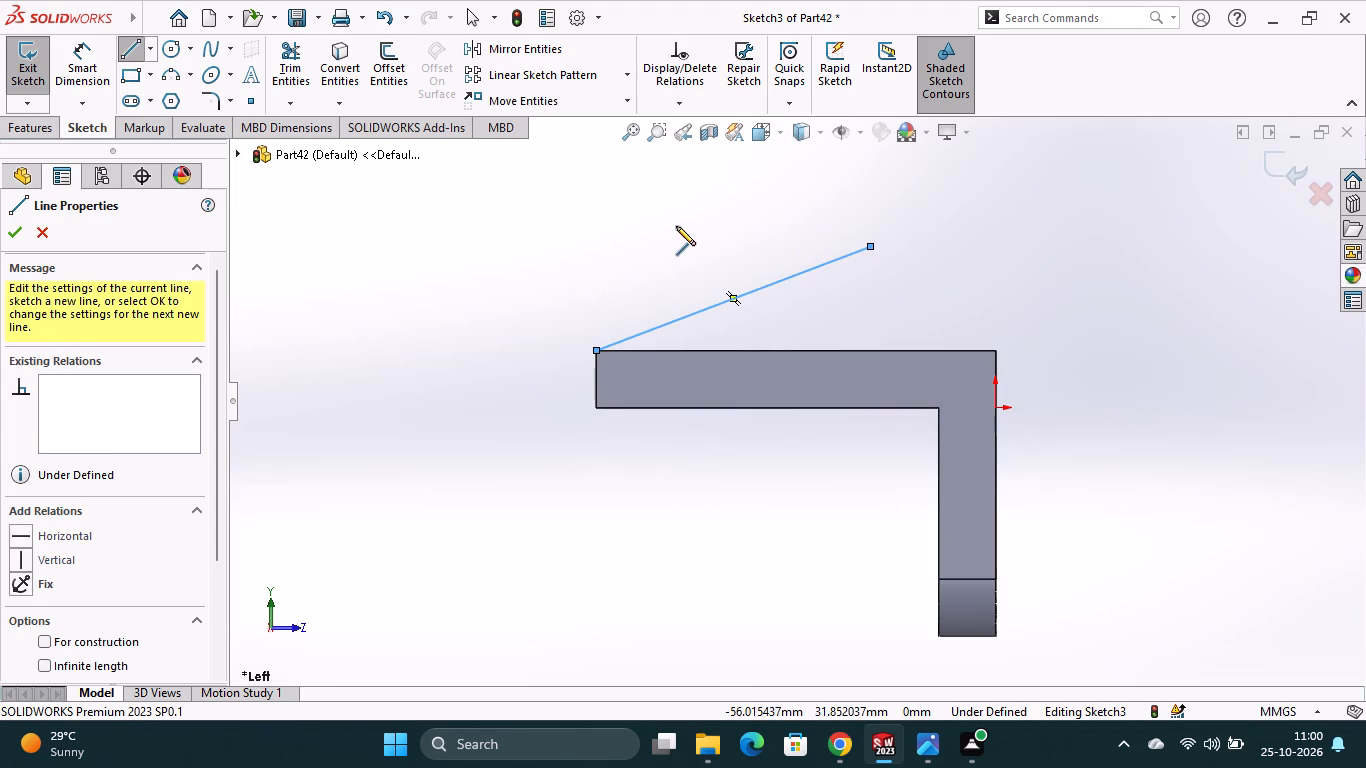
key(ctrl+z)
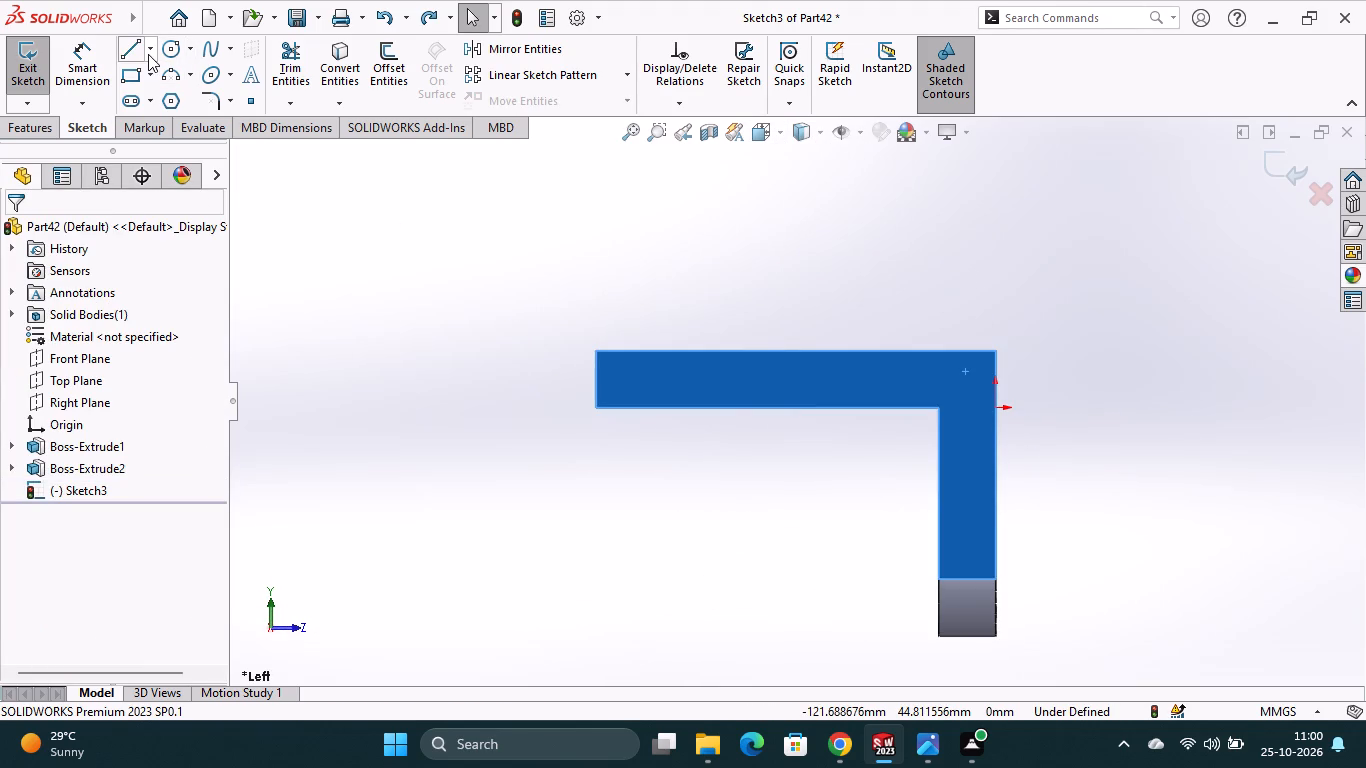
Sketch a vertical line about 48 mm long upward from the plate's top corner at the end away from the tab.
click(115, 54)
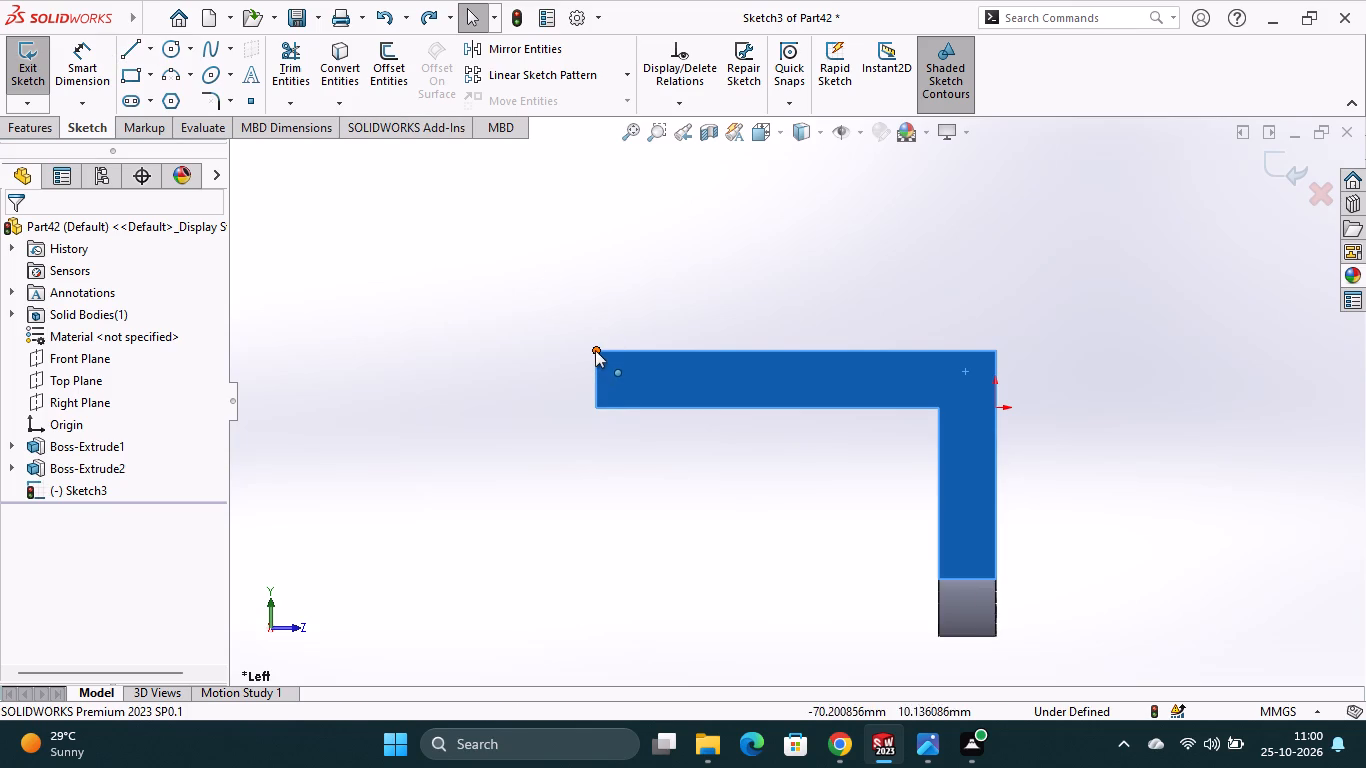
click(595, 349)
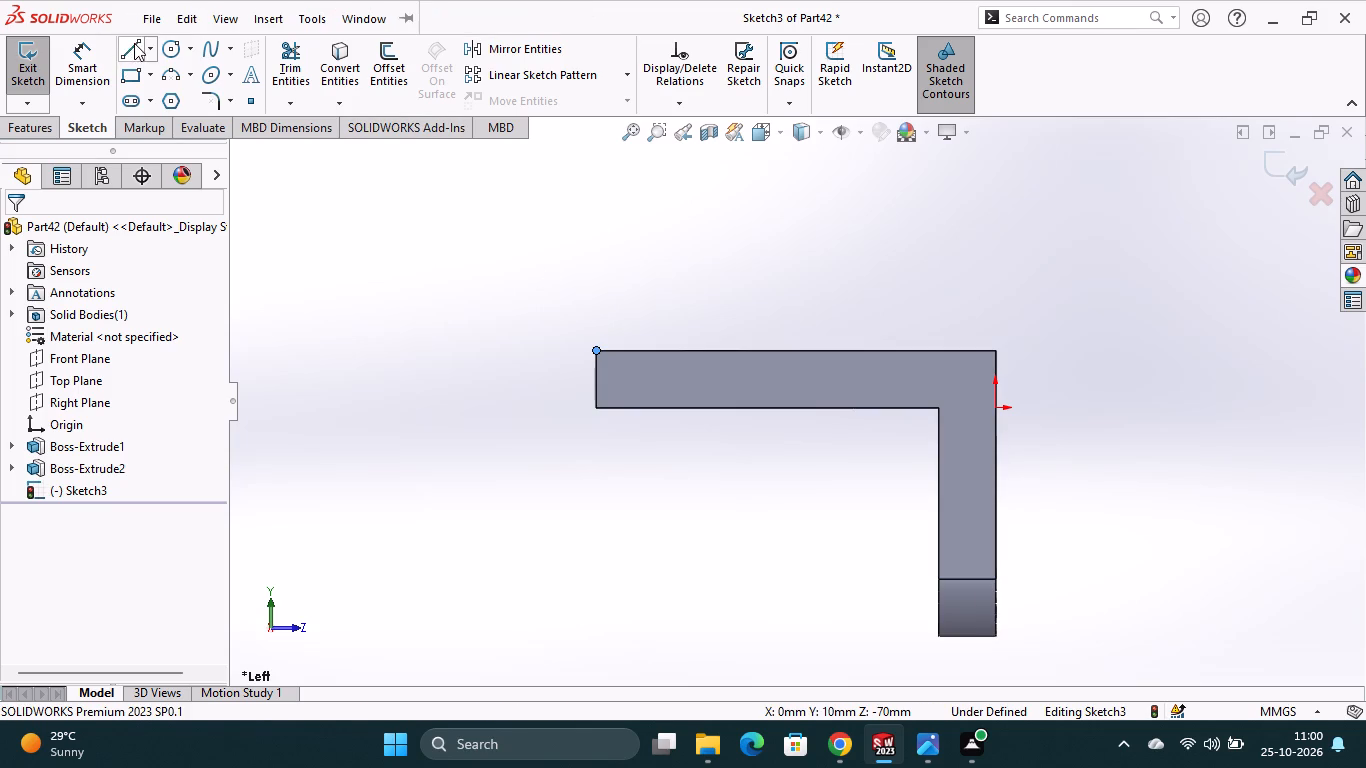
click(134, 43)
scroll(647, 298, up, 2)
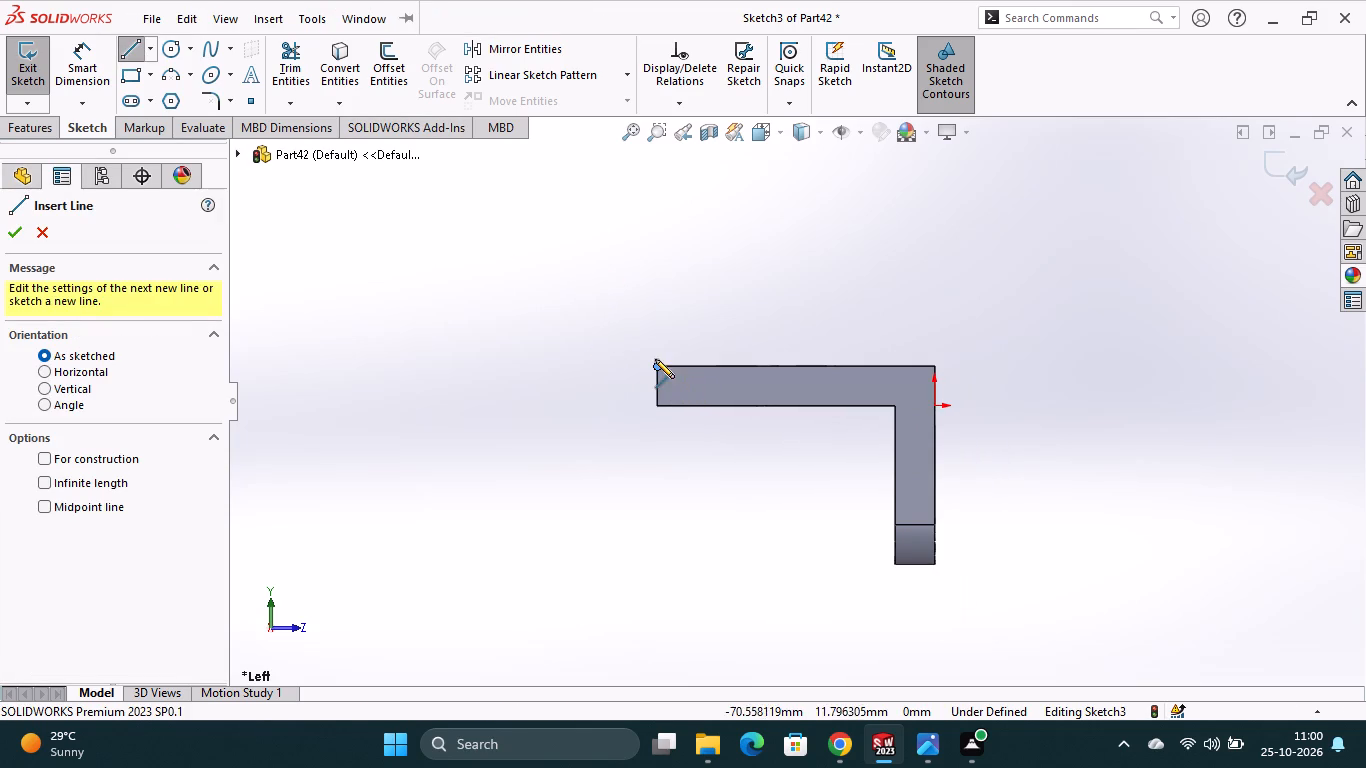
click(659, 366)
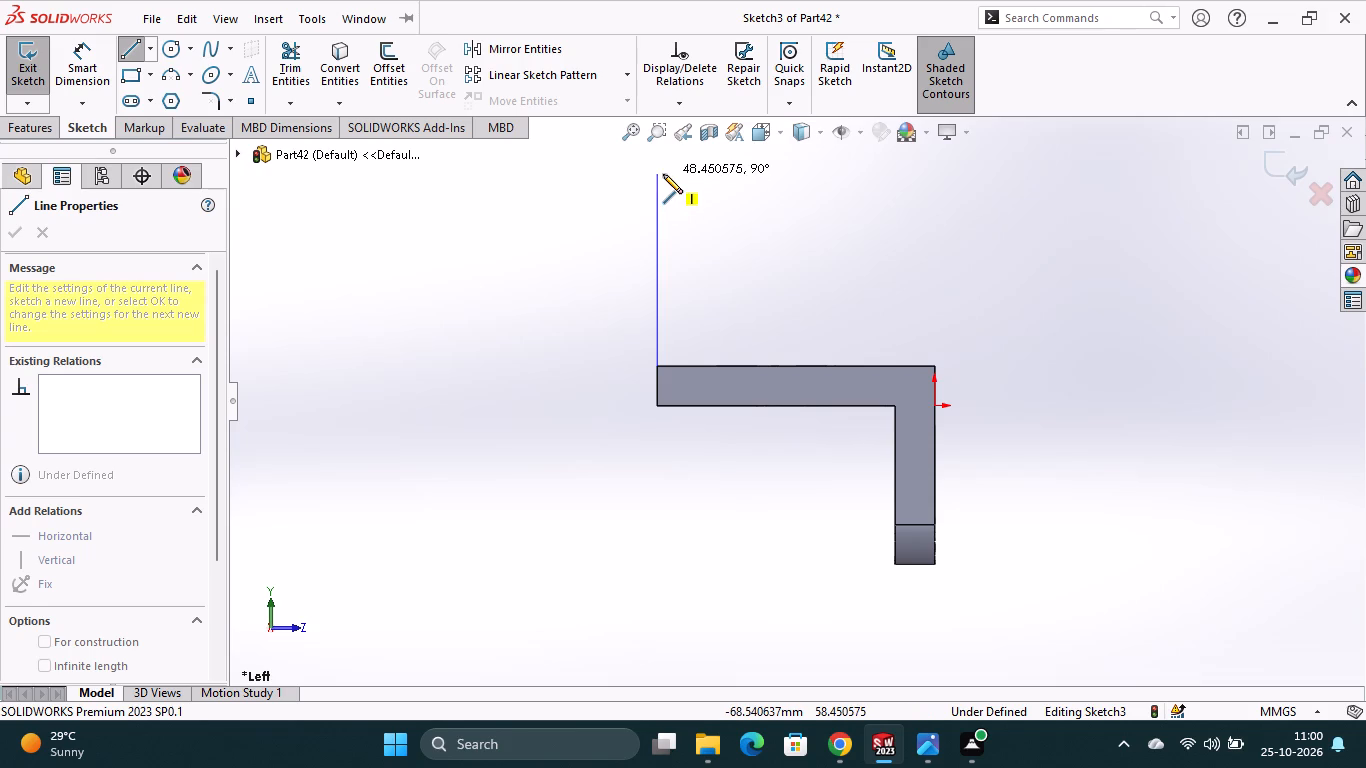
click(663, 174)
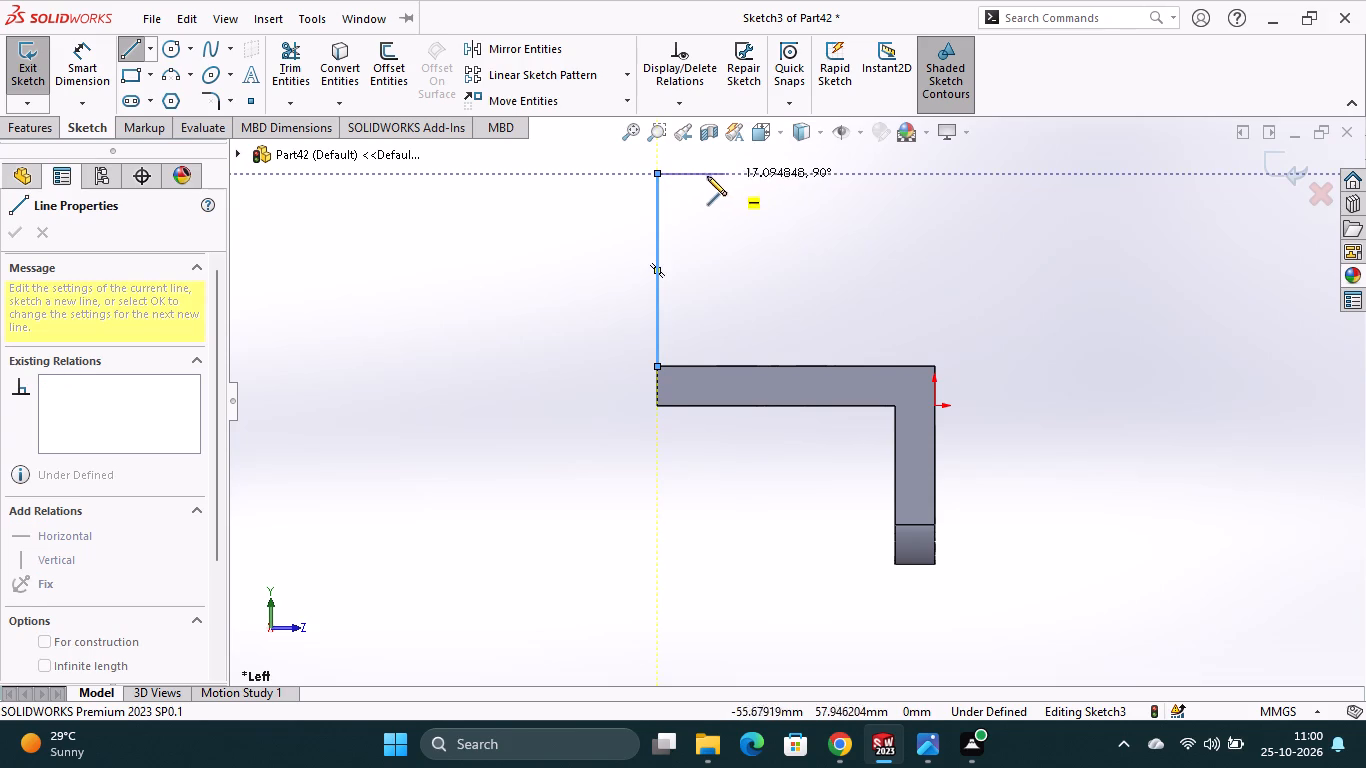
scroll(659, 180, up, 1)
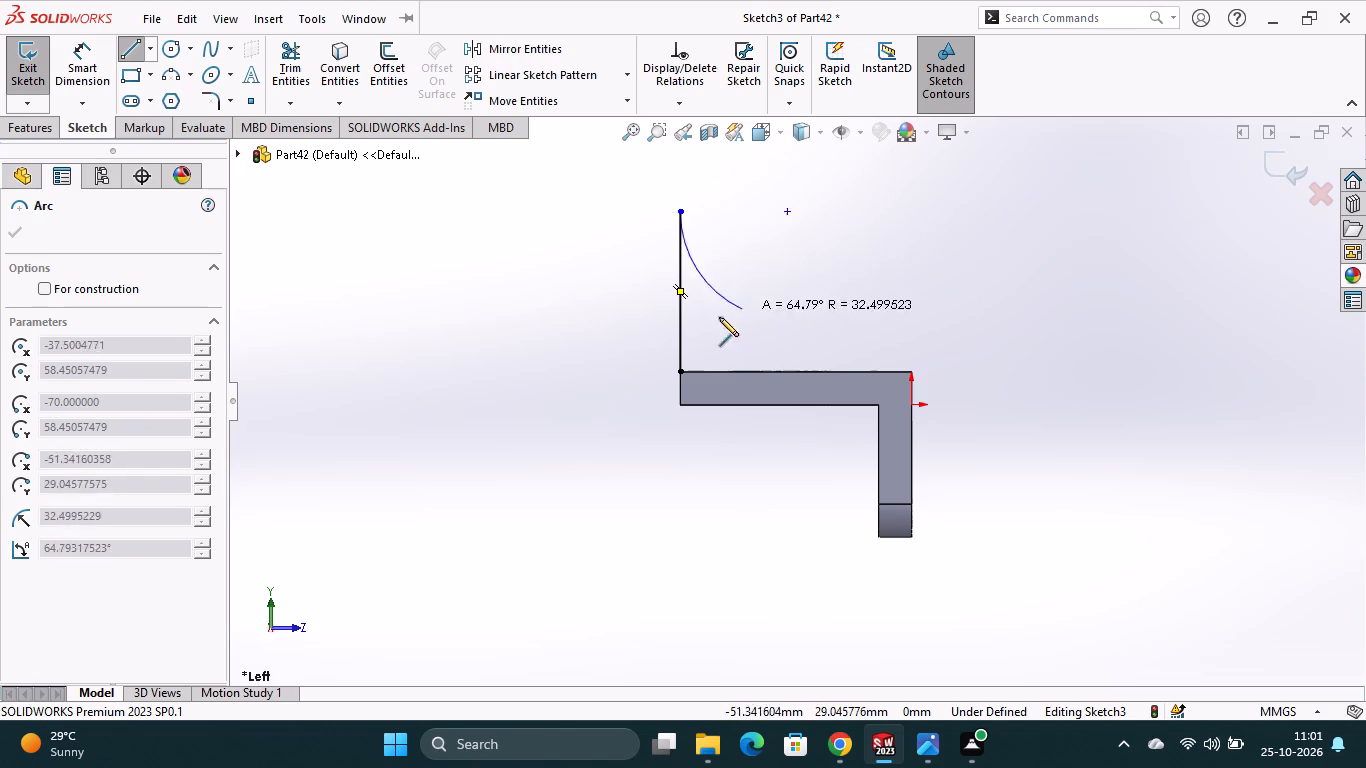
key(Escape)
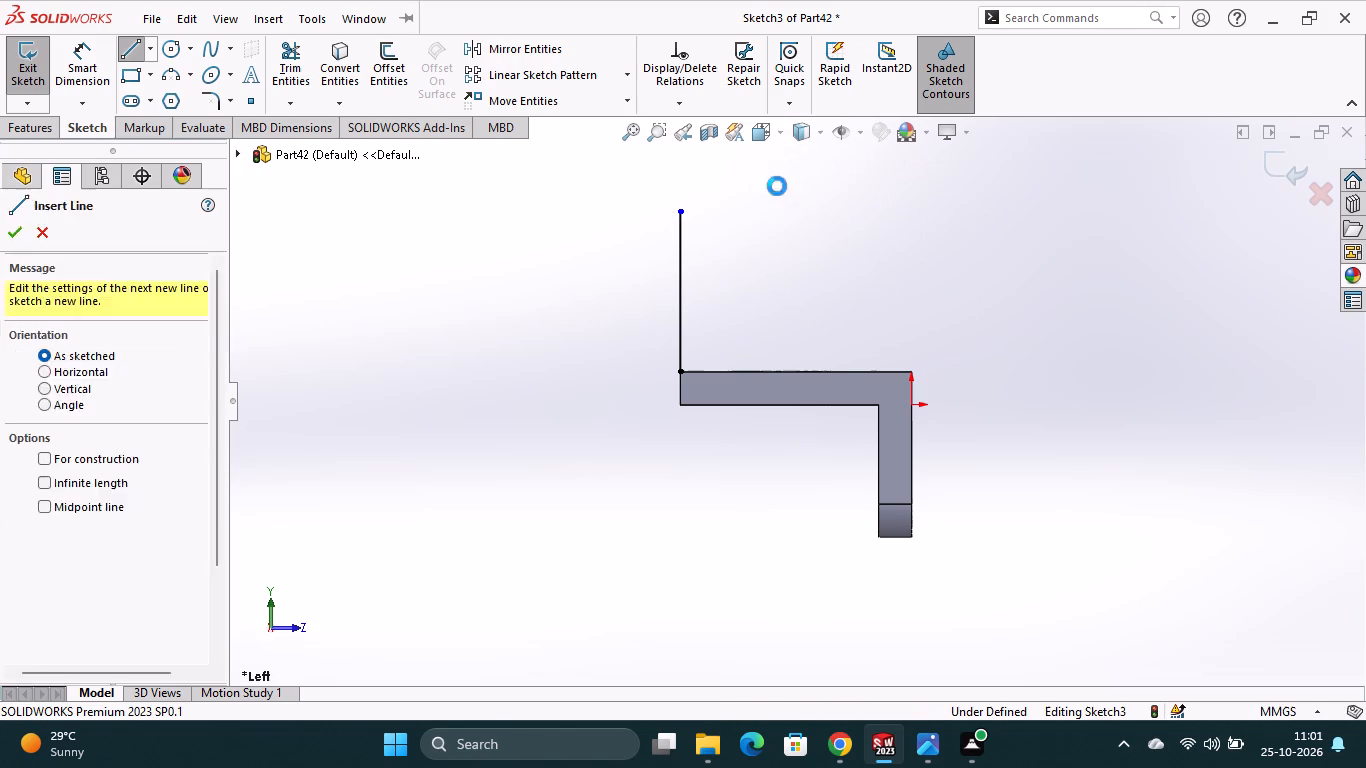
Sketch a vertical line about 48 mm long upward from the plate's top corner at the tab end, level with the opposite line.
click(170, 52)
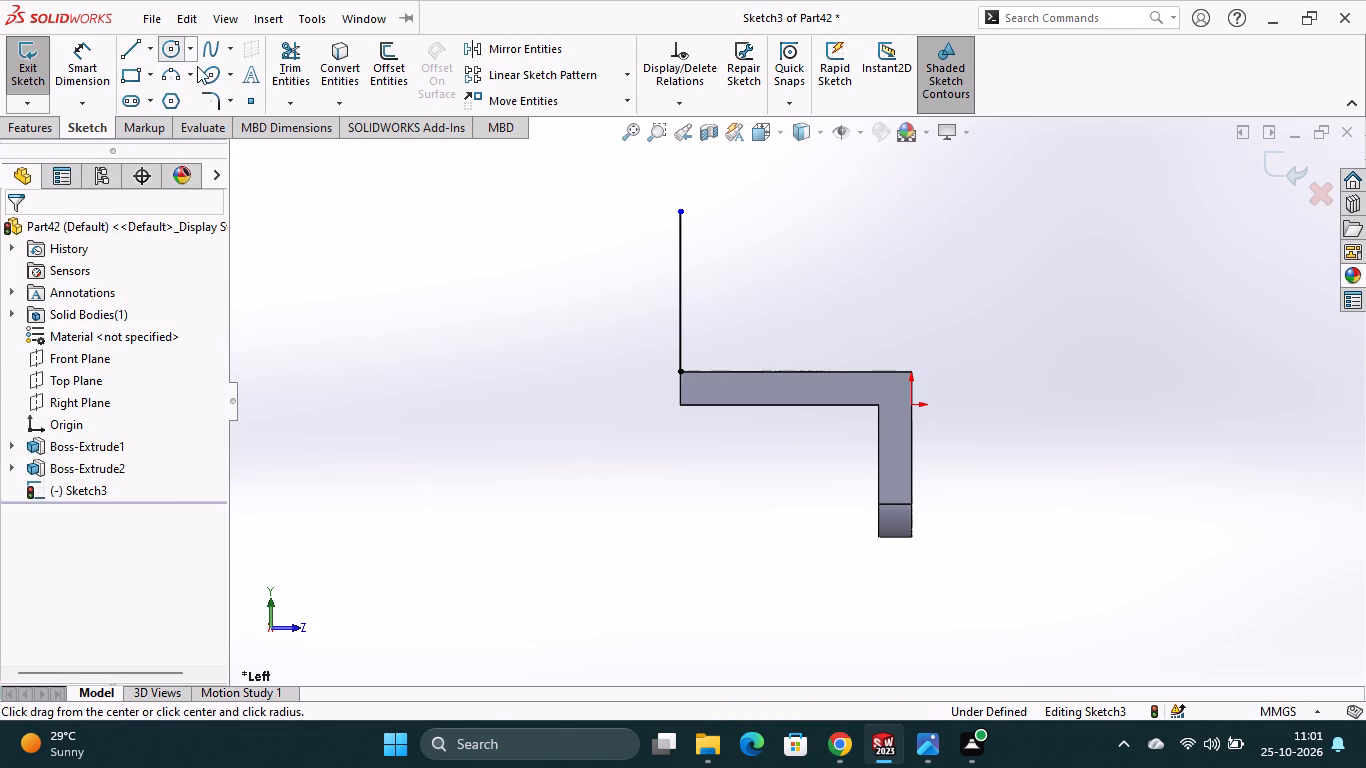
click(151, 55)
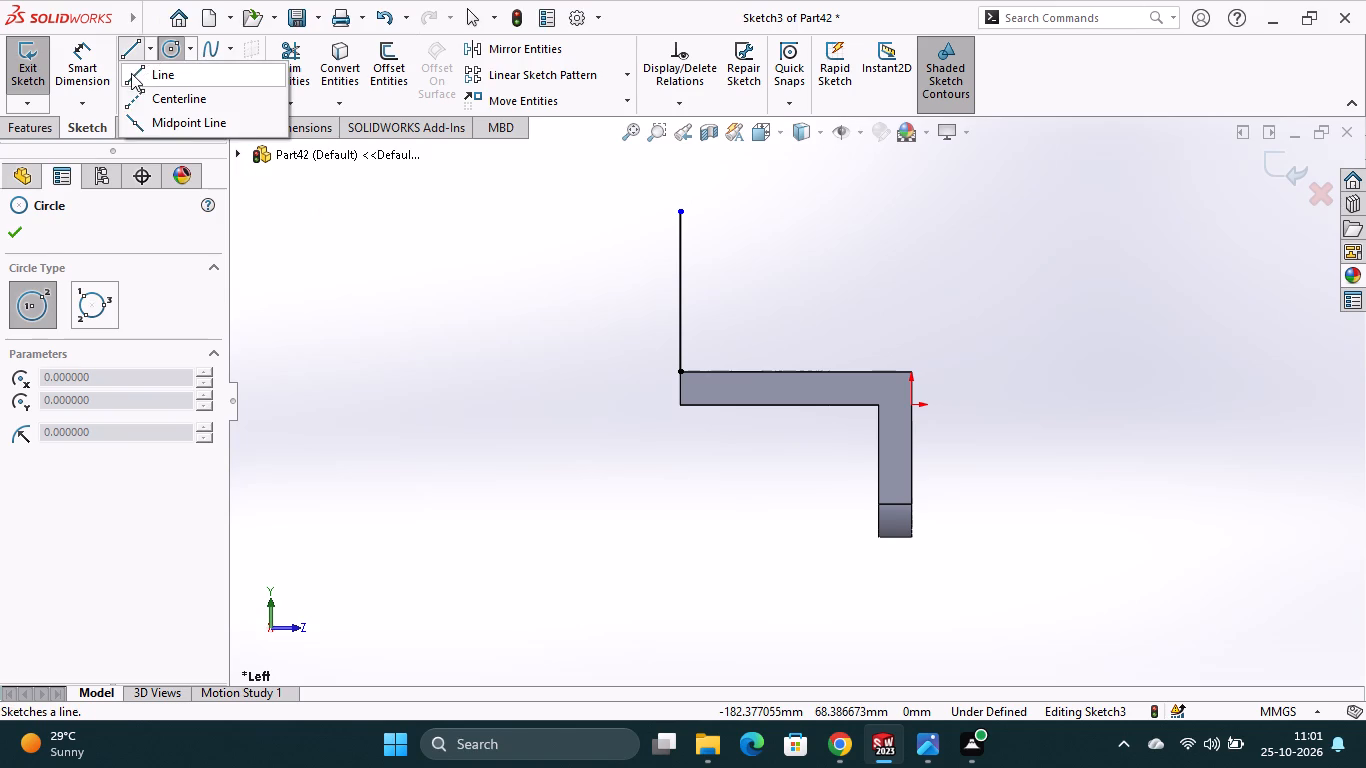
click(131, 73)
click(913, 369)
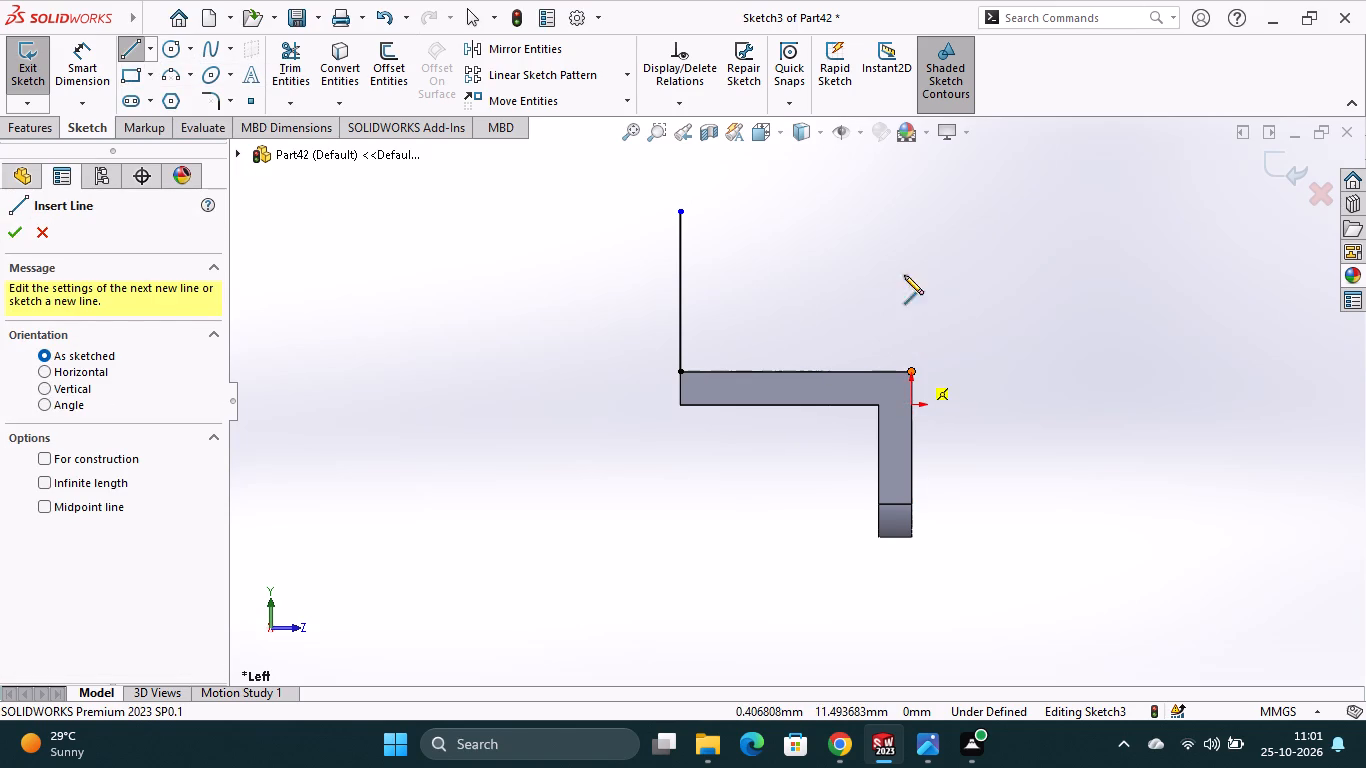
click(909, 209)
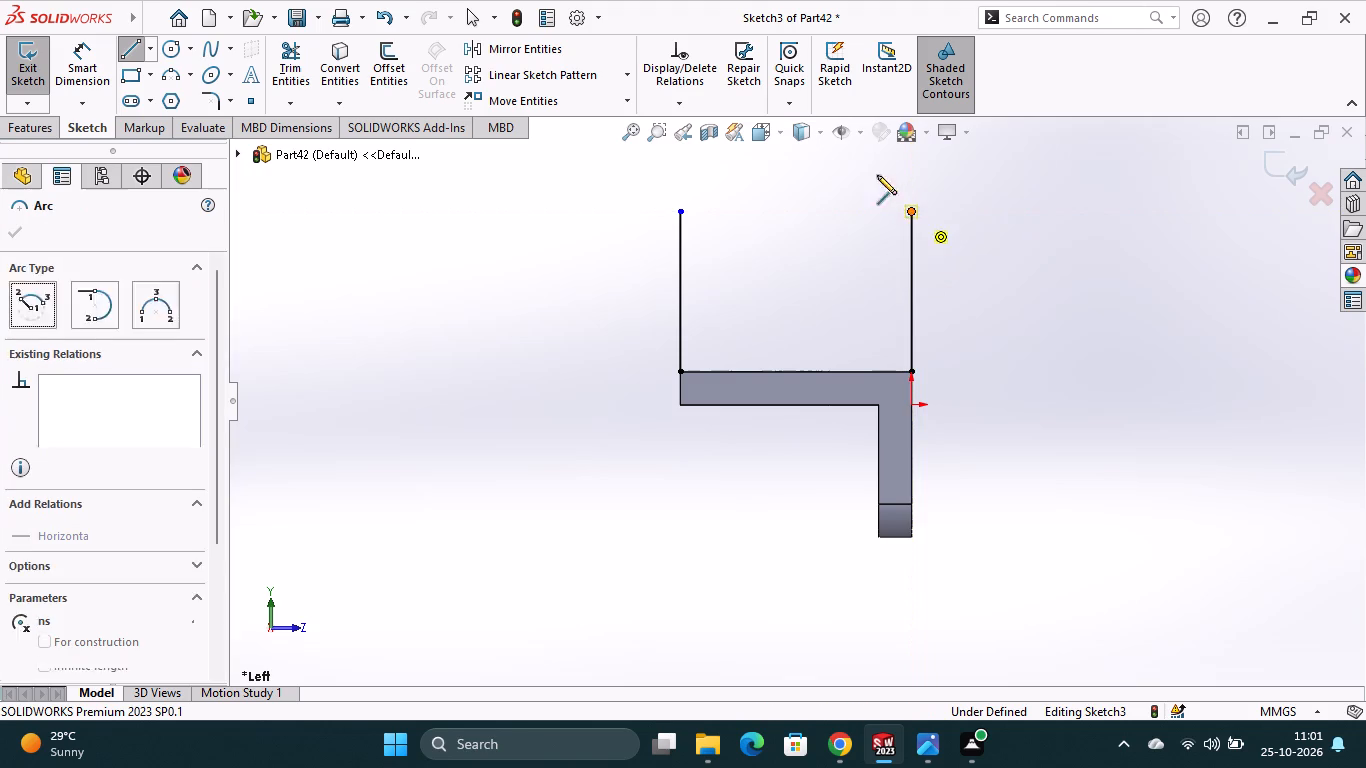
Join the two vertical lines' upper ends with three adjoining upward arcs, radii about 10.8, 12.7 and 11.4 mm from the tab end.
click(840, 211)
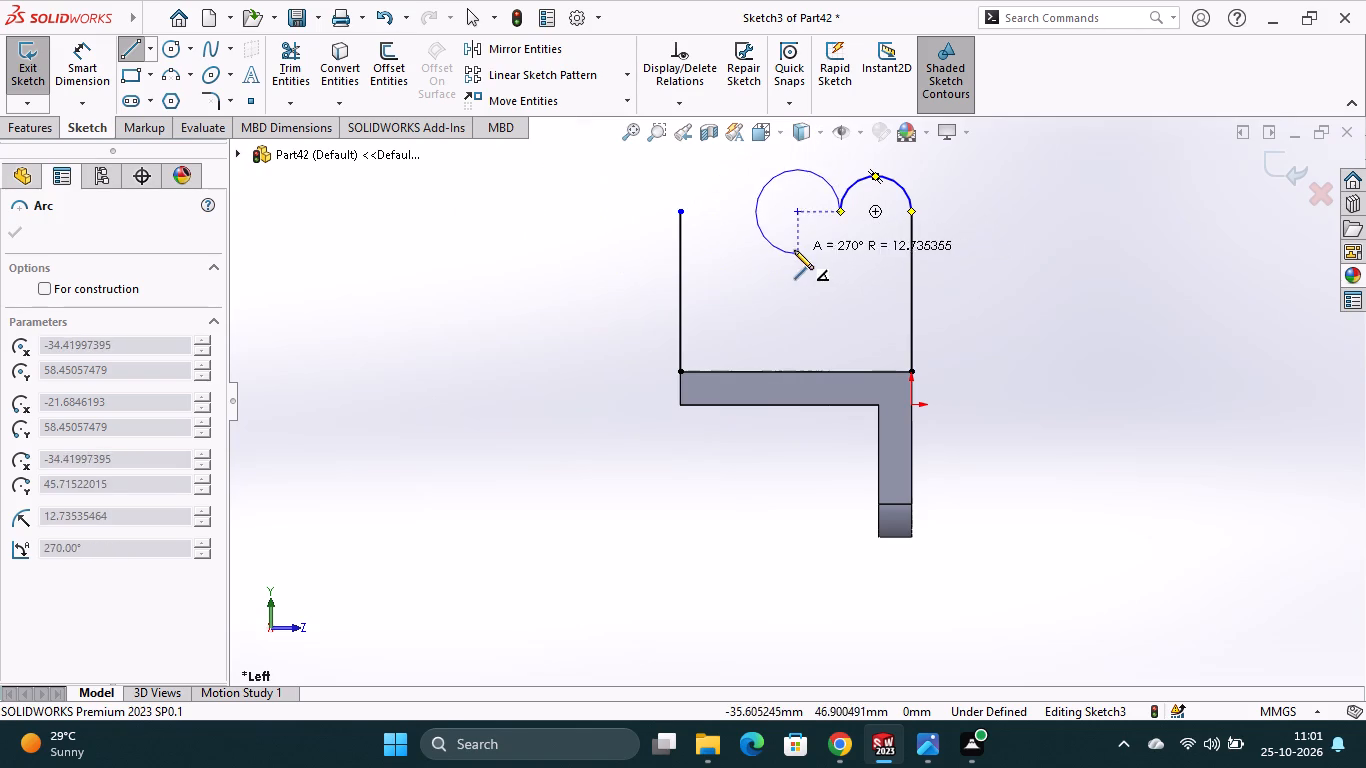
click(756, 209)
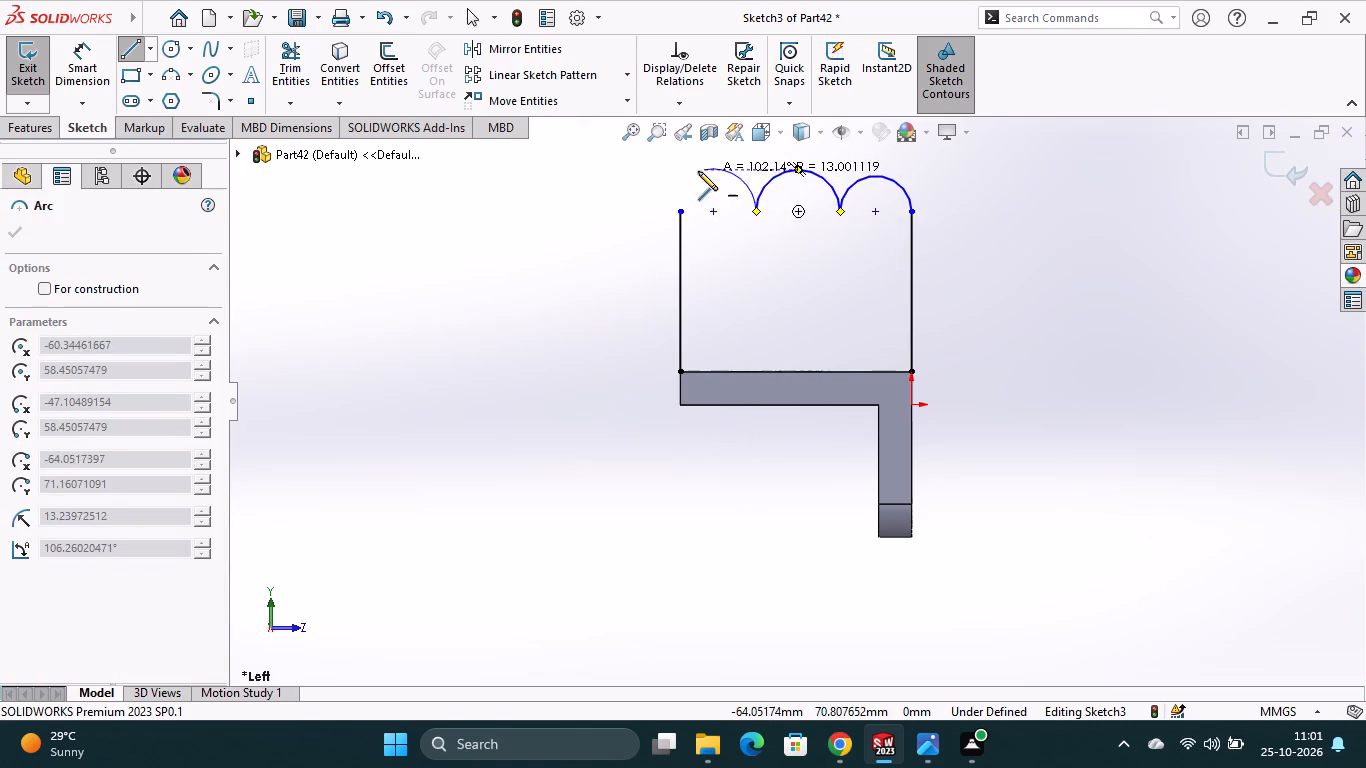
click(682, 208)
scroll(763, 263, down, 1)
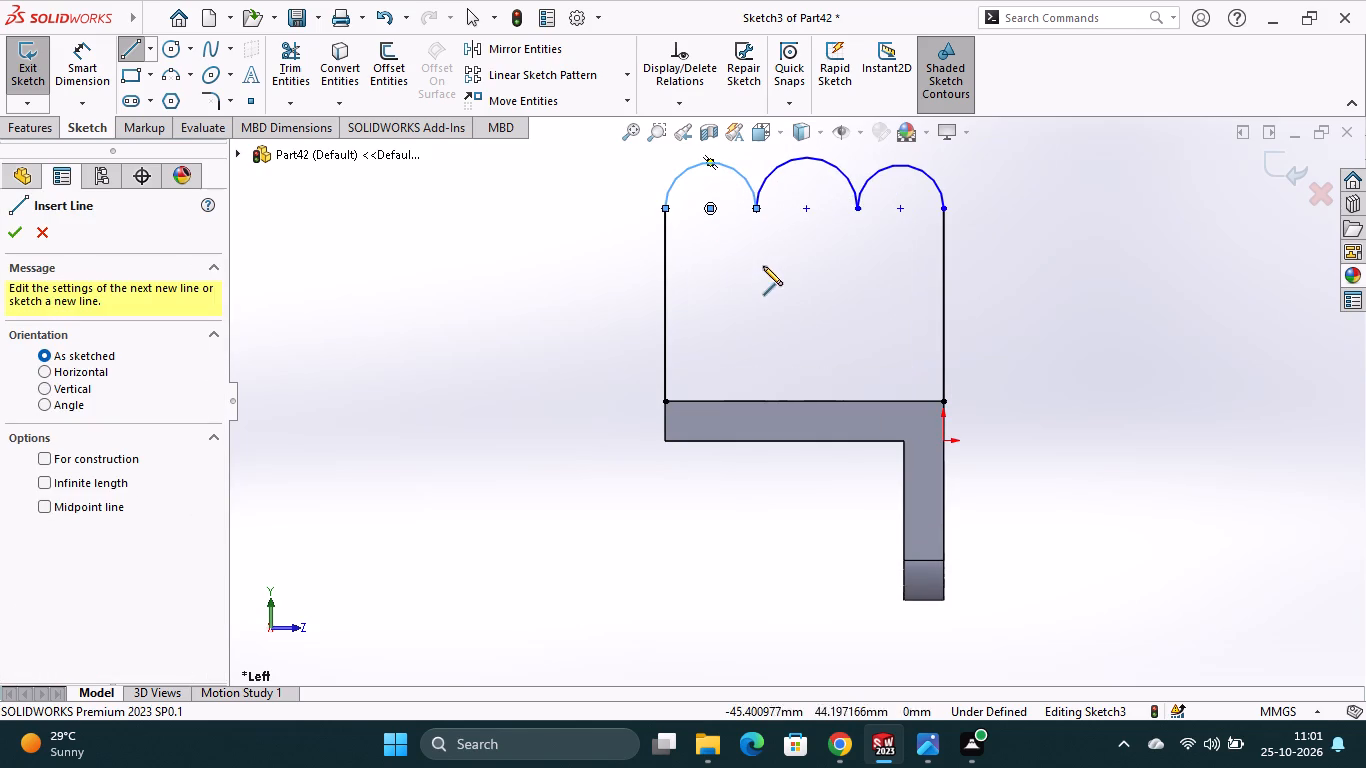
key(Escape)
scroll(772, 307, down, 1)
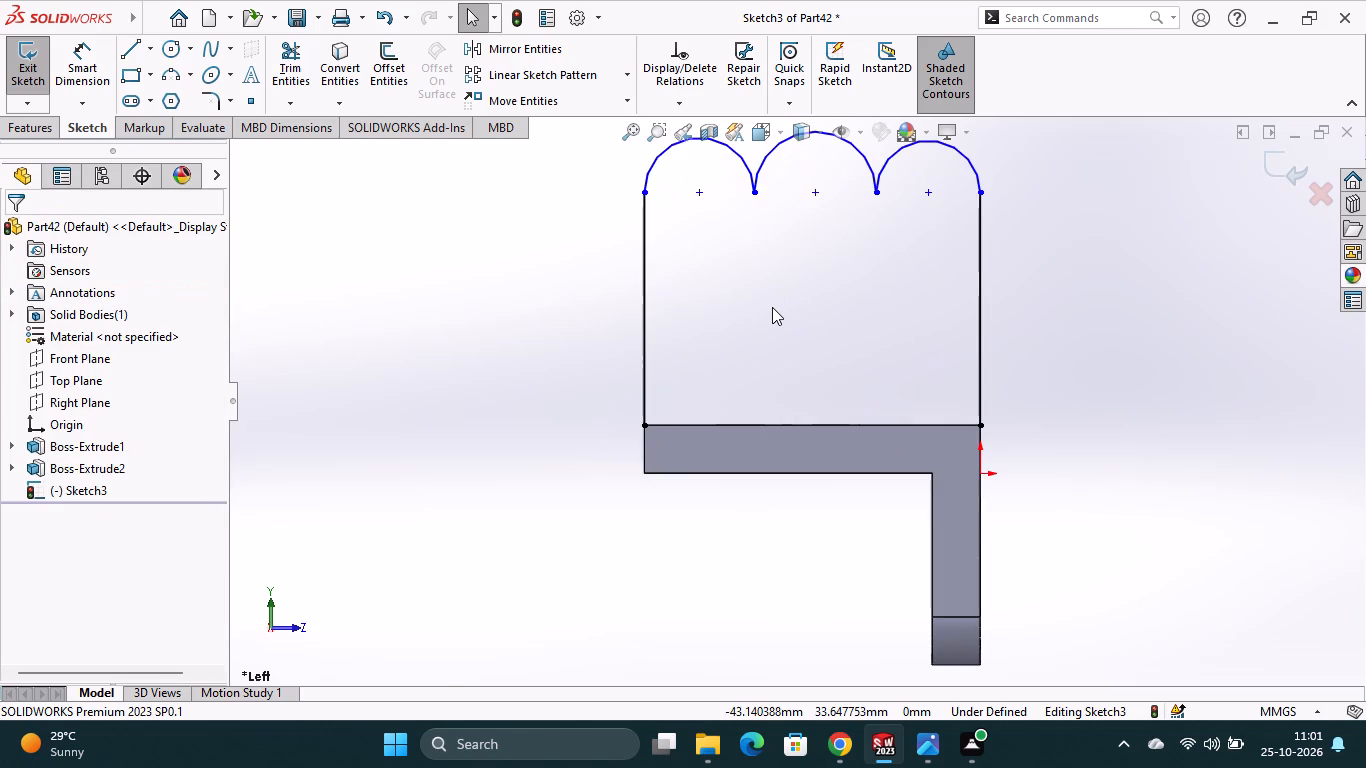
scroll(533, 287, up, 2)
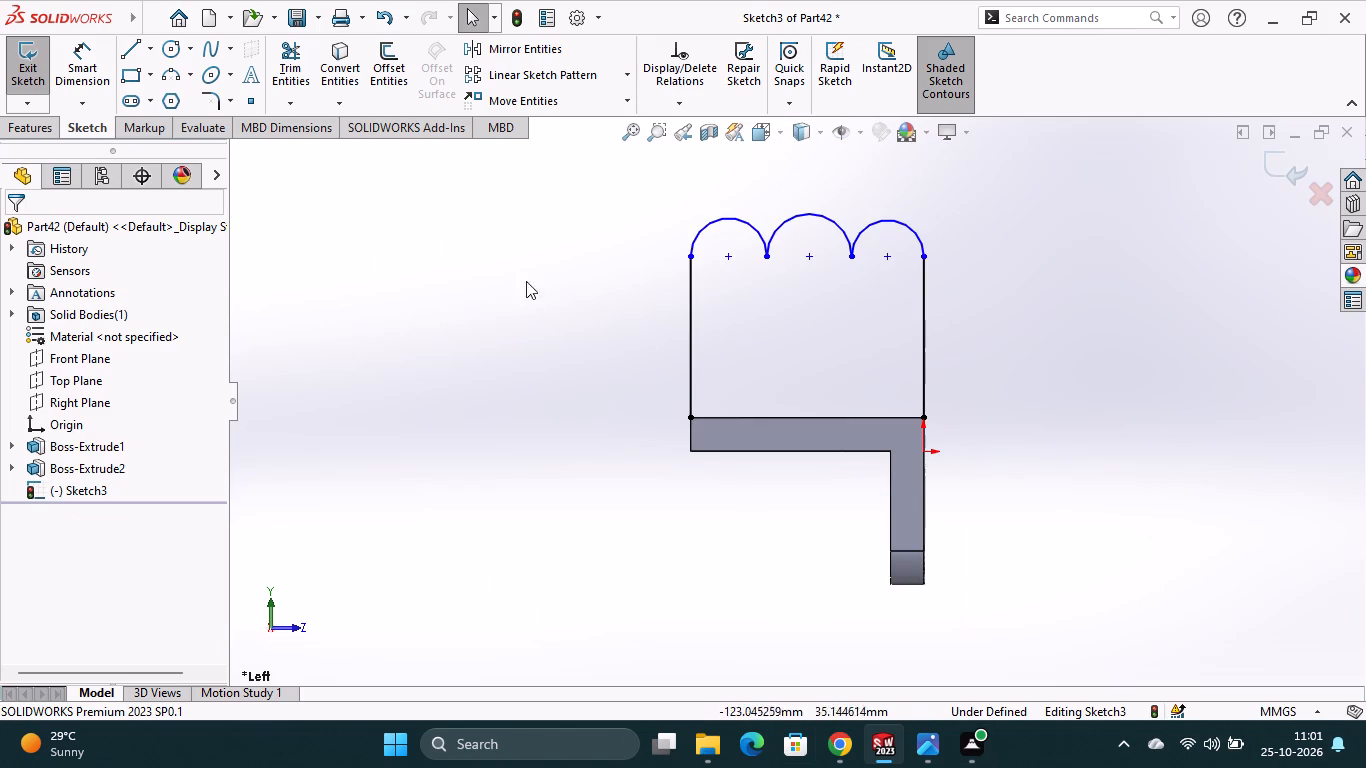
Sketch a horizontal centerline about 107 mm long through the arc endpoints, extending past both vertical lines.
click(143, 53)
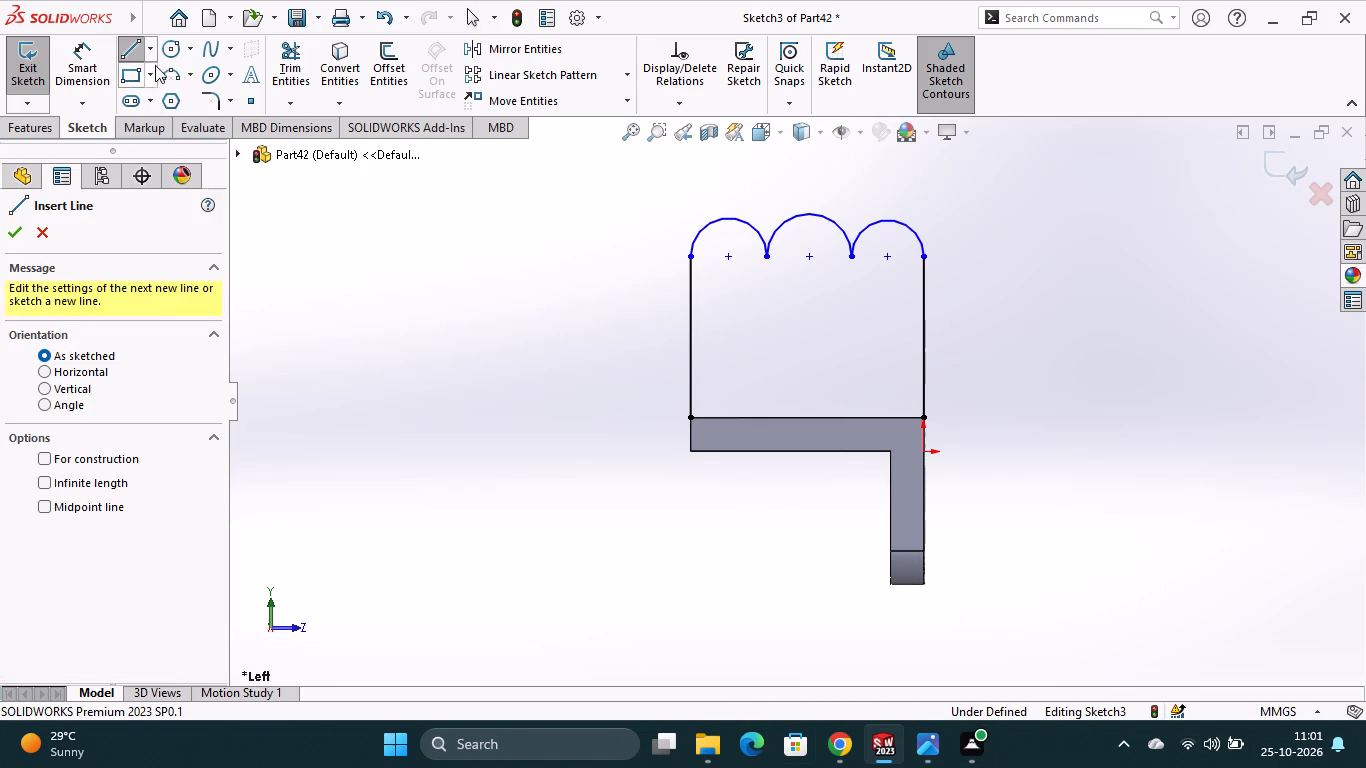
click(151, 52)
click(149, 97)
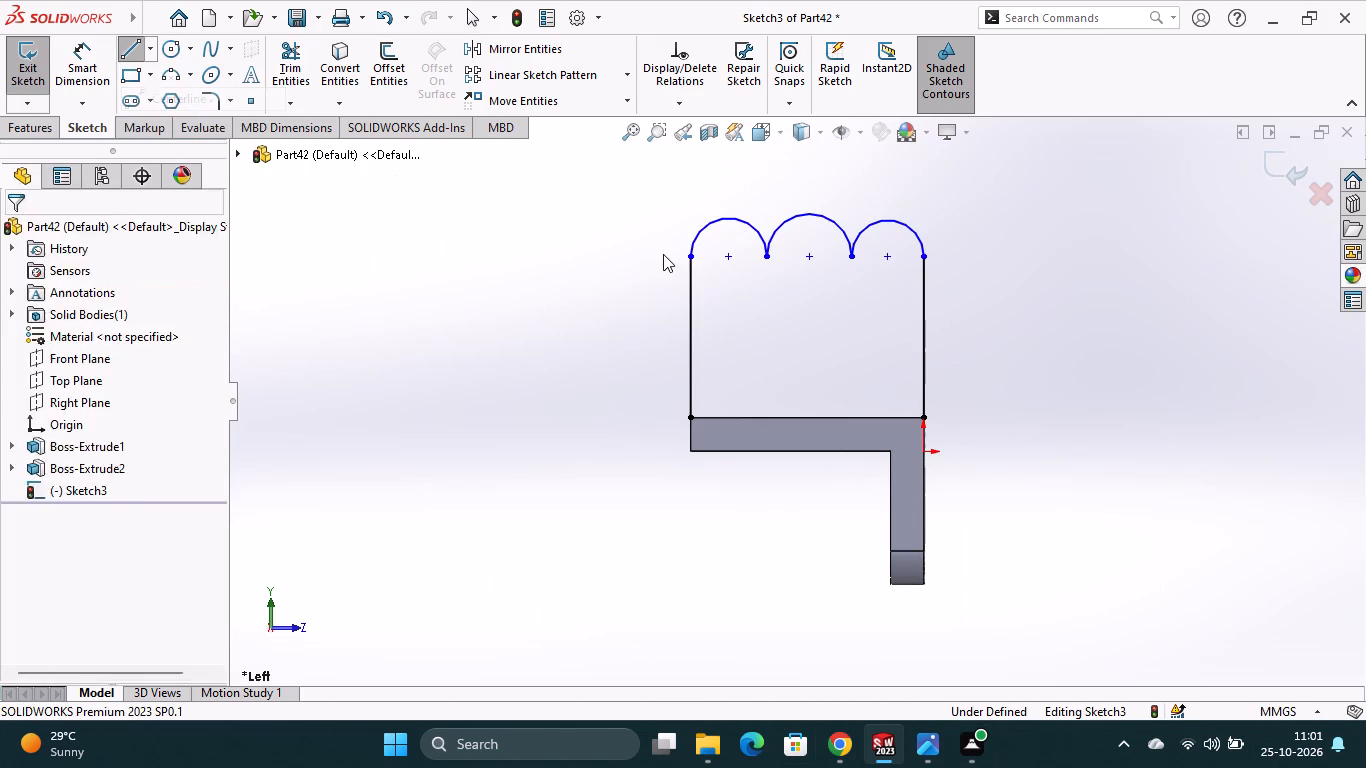
click(620, 252)
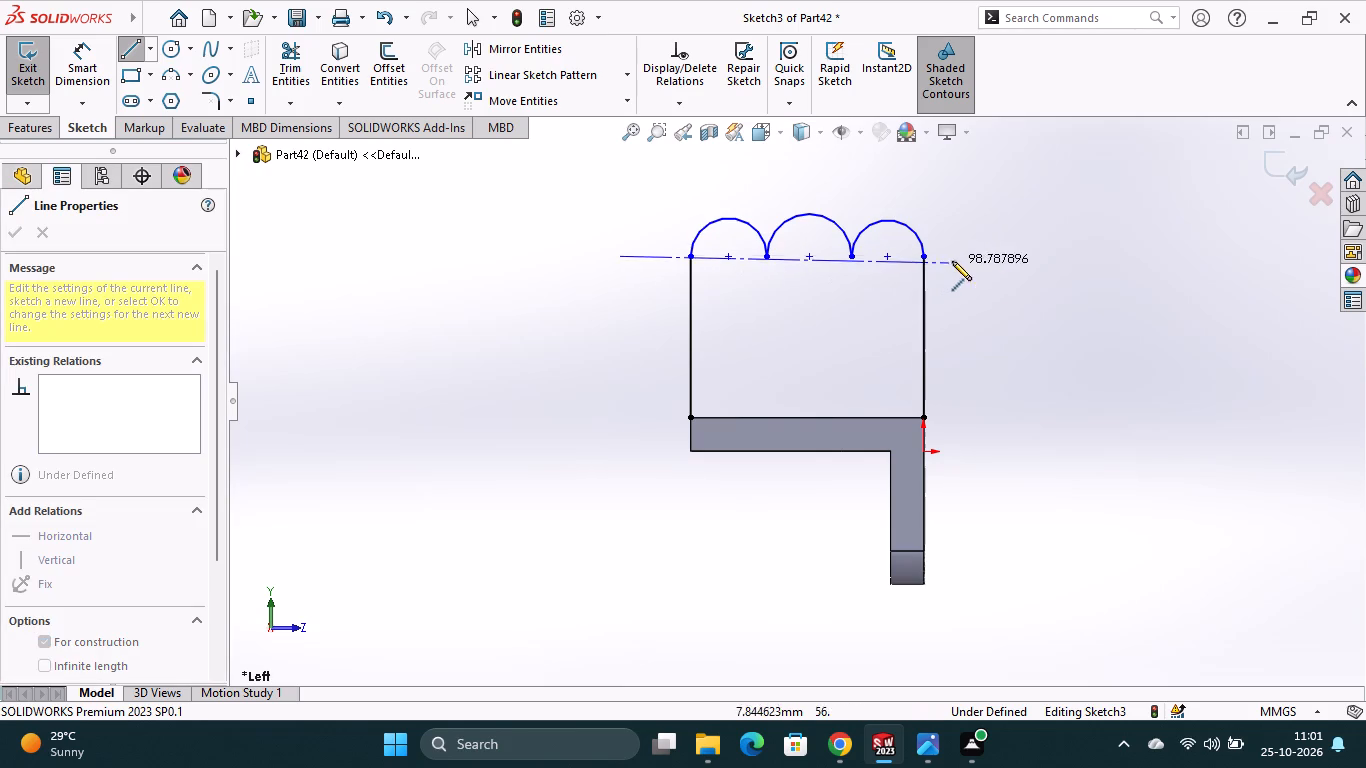
click(978, 253)
key(Escape)
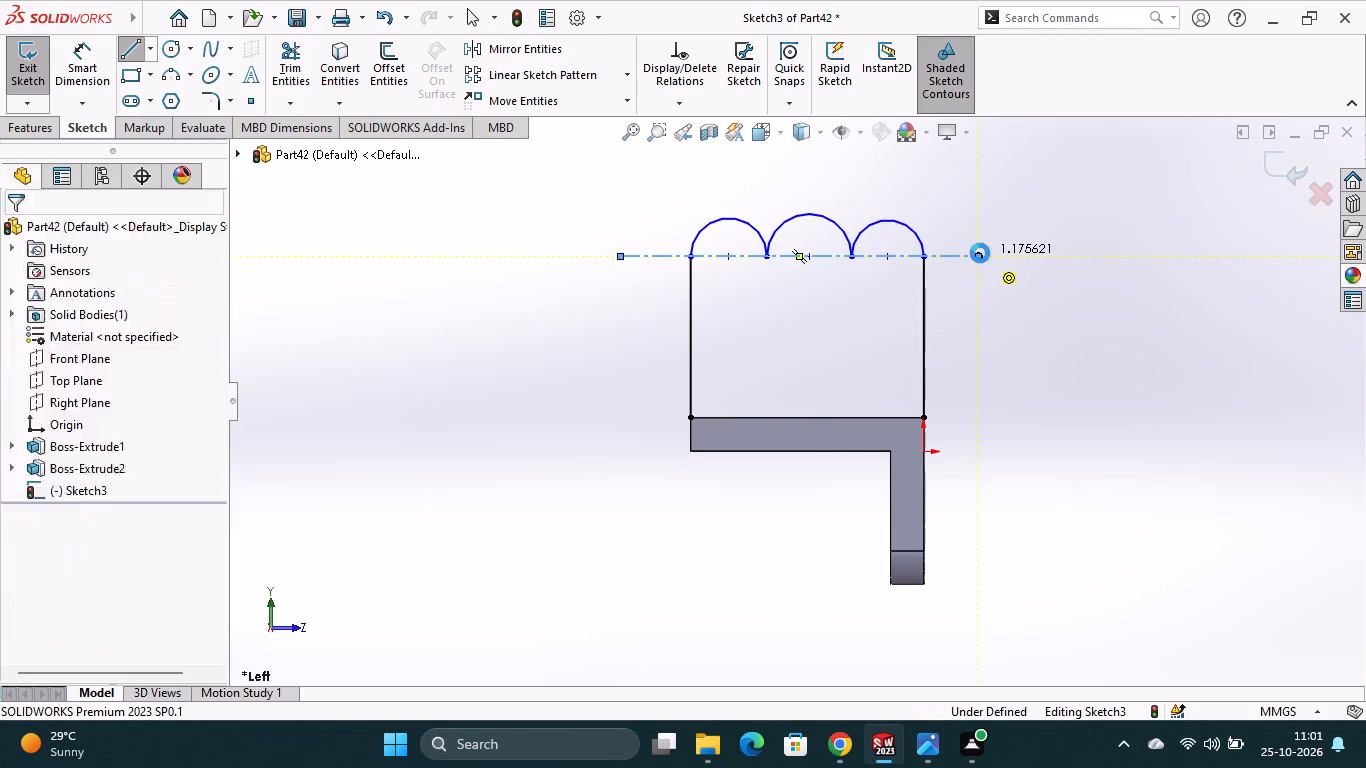
Dimension the radius of the arc at the end away from the tab as 25 mm.
click(91, 53)
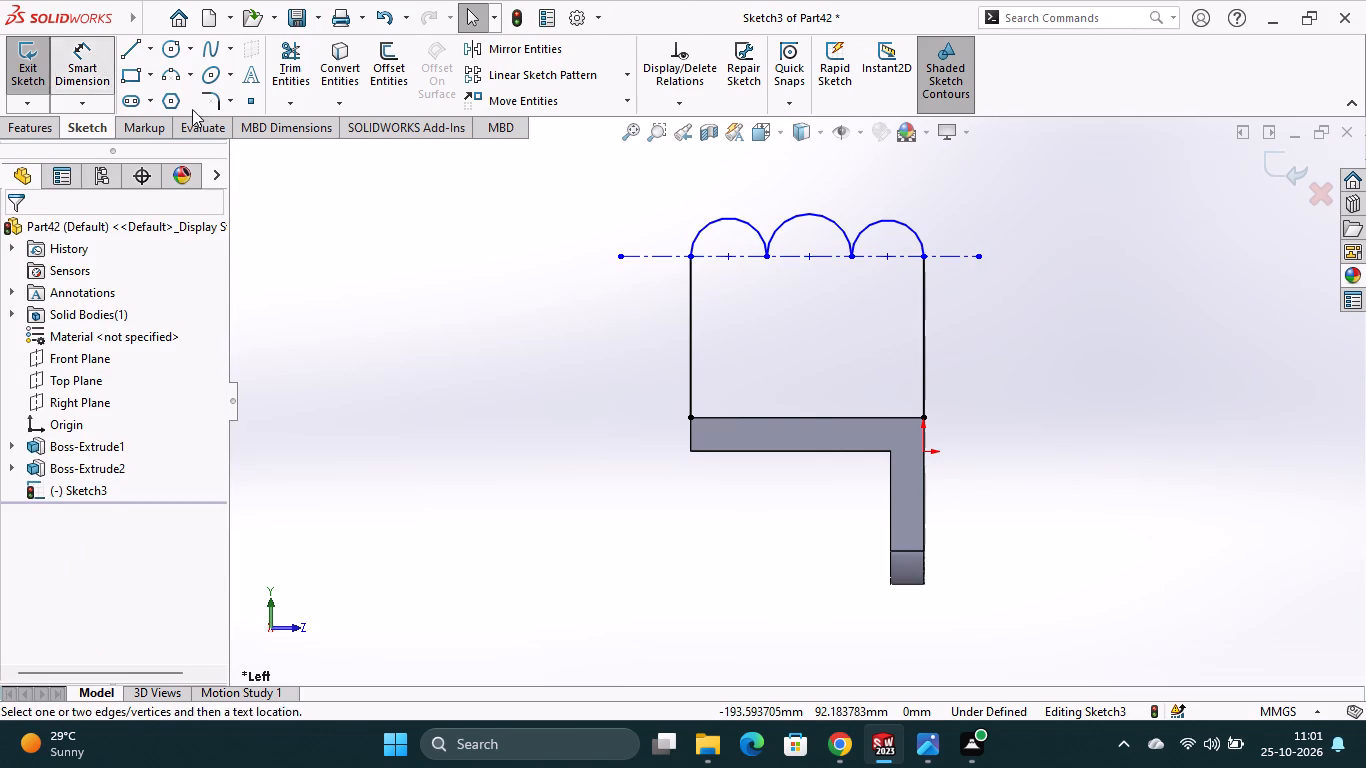
click(721, 223)
click(690, 189)
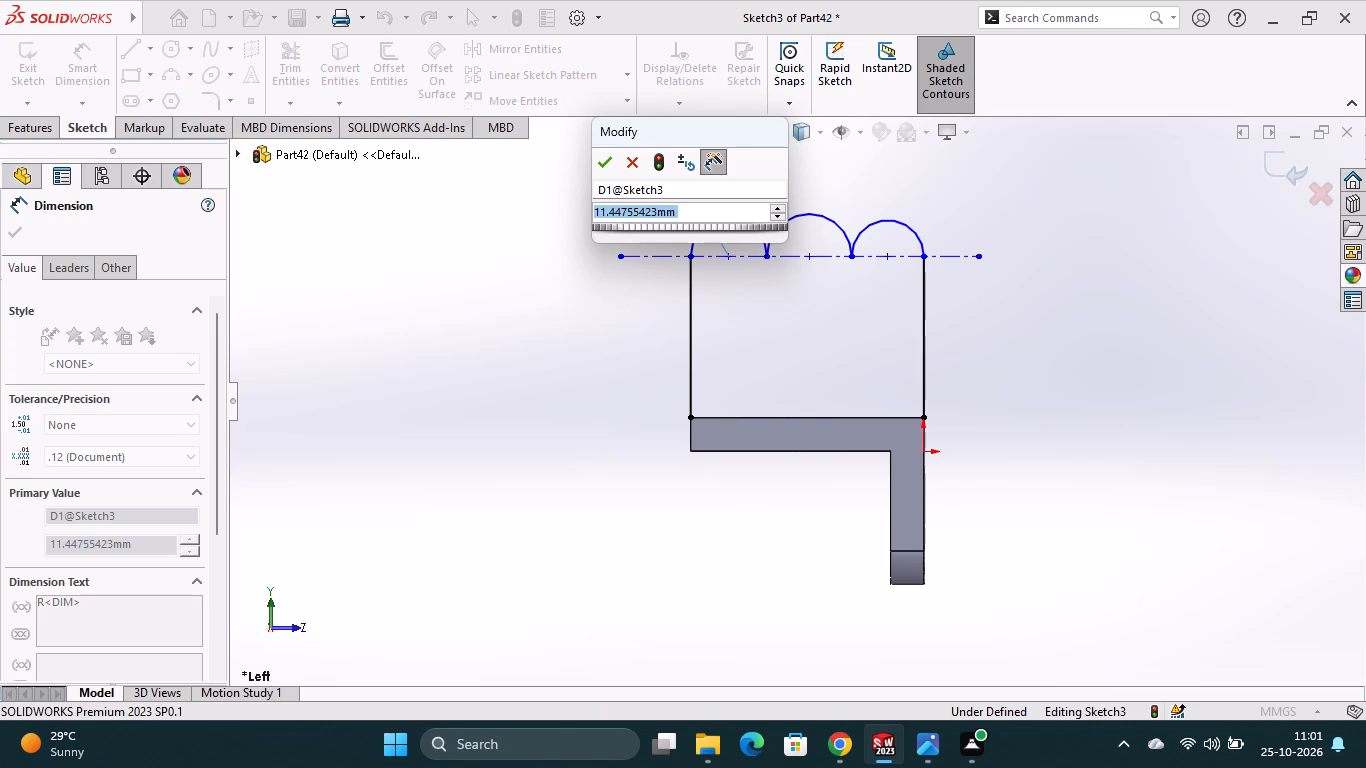
text(25)
key(Return)
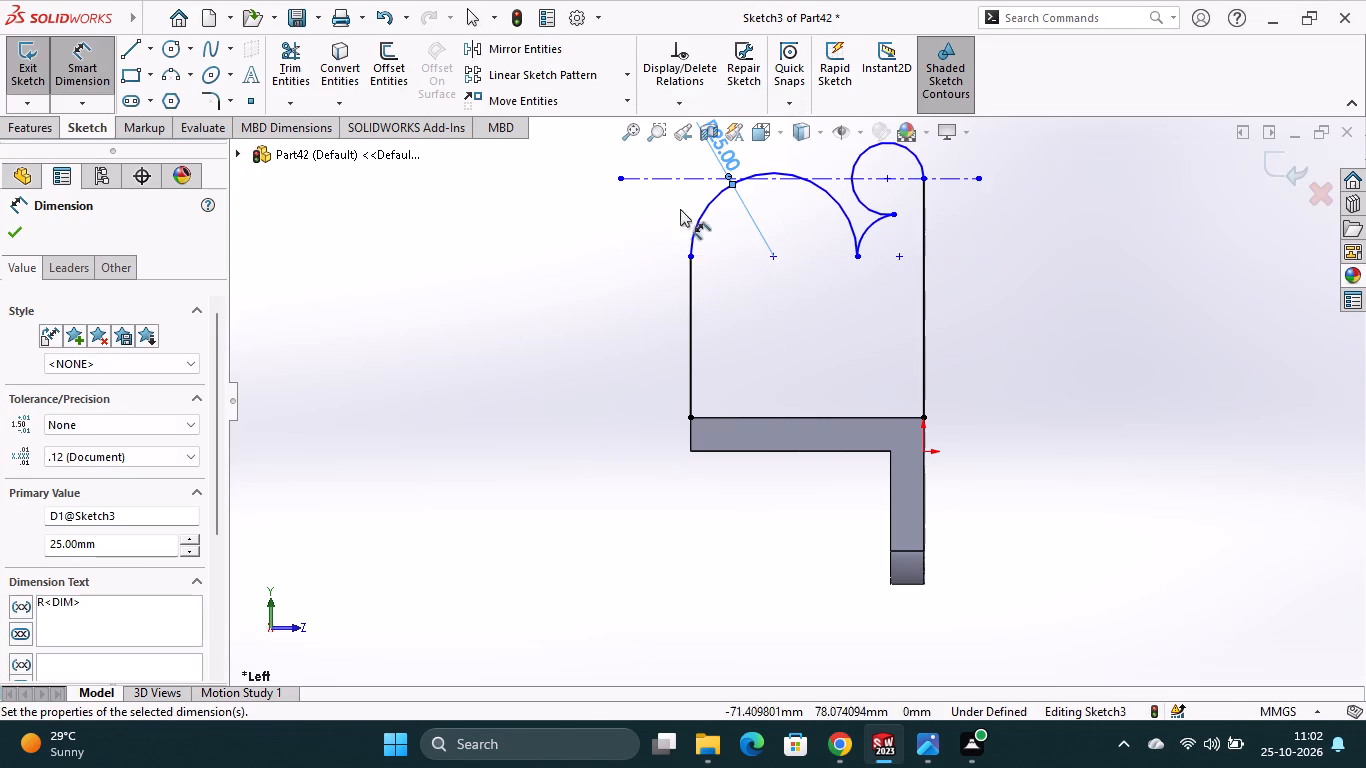
Dimension the vertical line at the end away from the tab to 32.5 mm.
scroll(726, 295, up, 1)
click(708, 349)
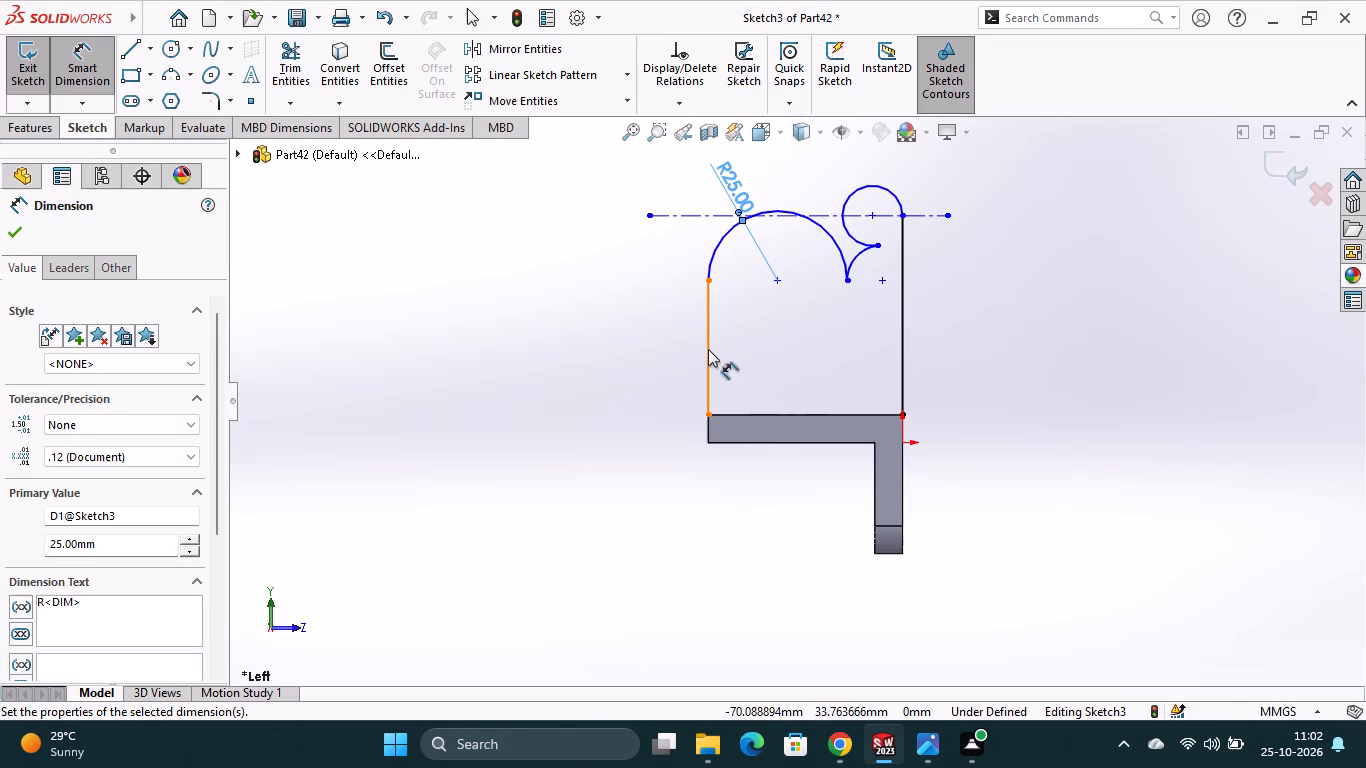
click(682, 357)
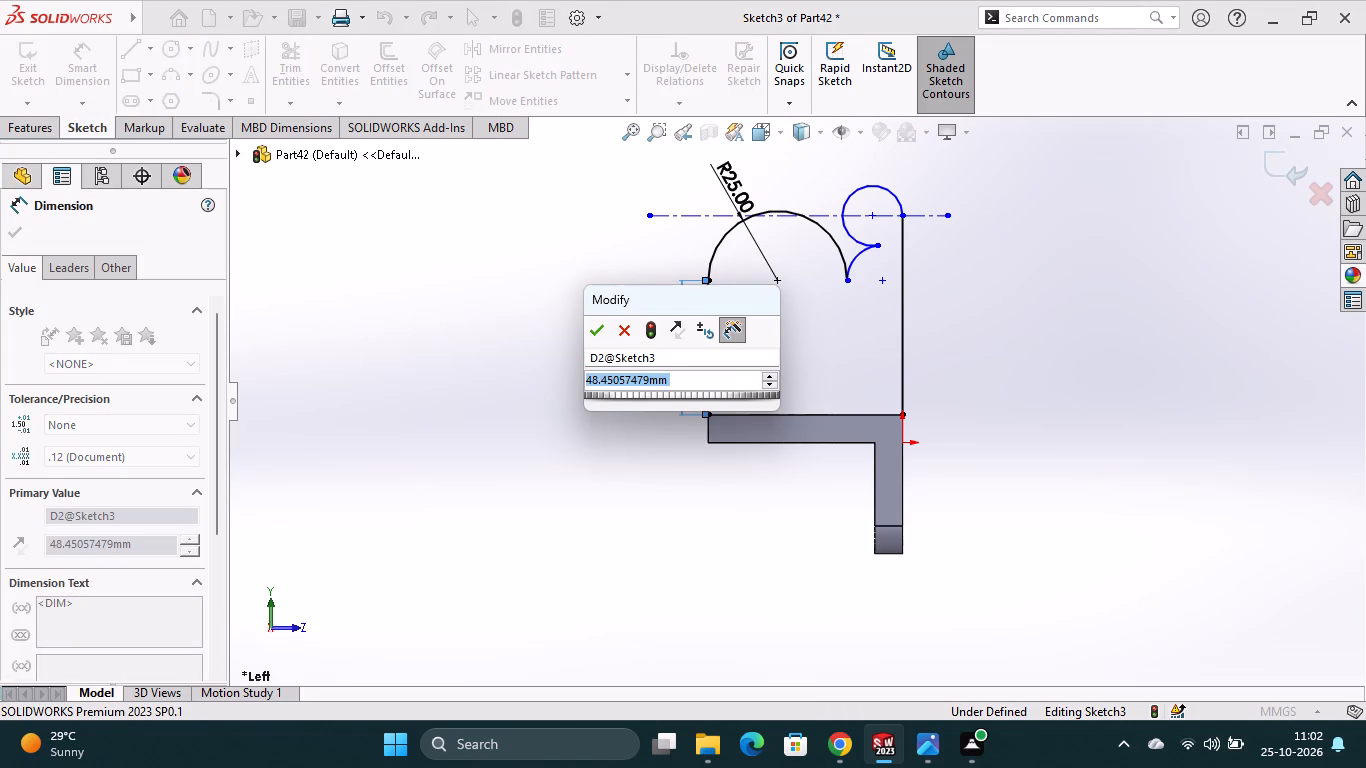
text(32.5)
key(Return)
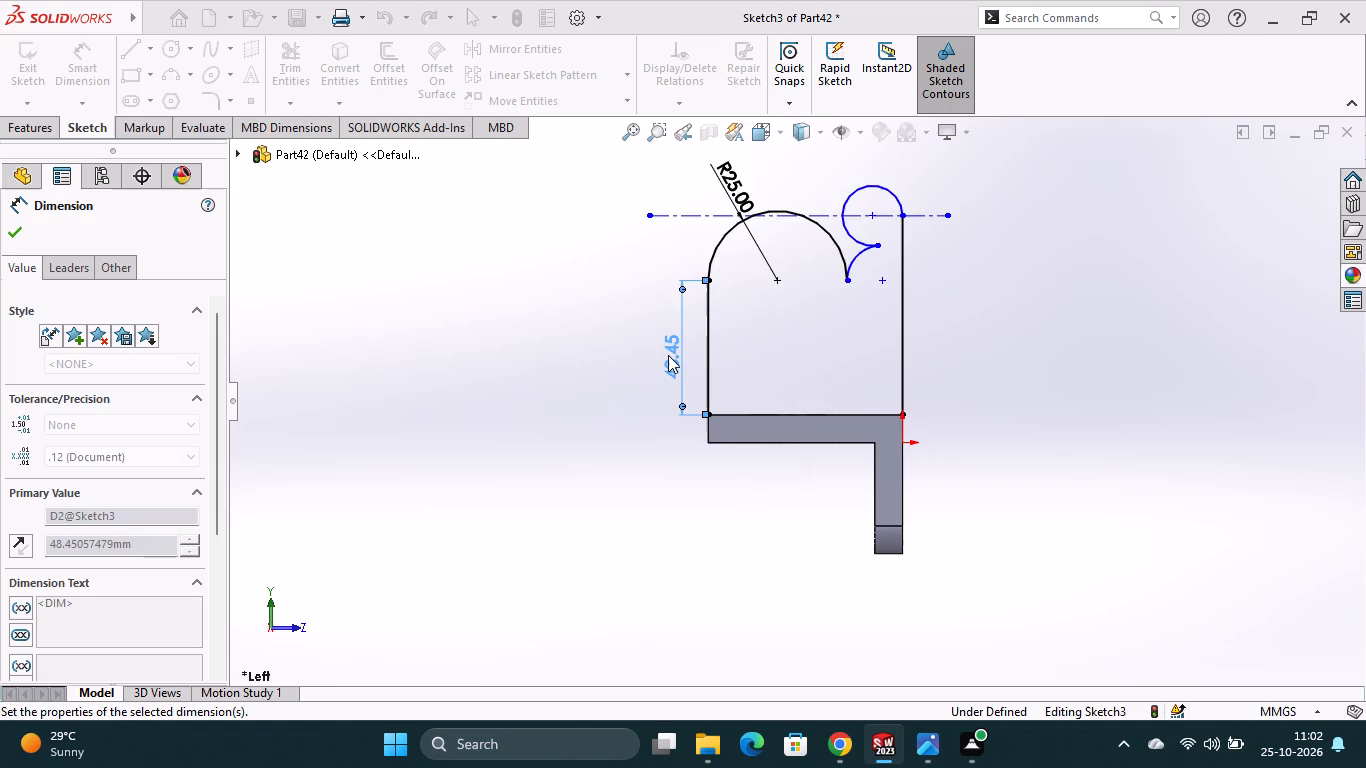
Change the radius of the arc at the end away from the tab to 12.5 mm.
double_click(733, 226)
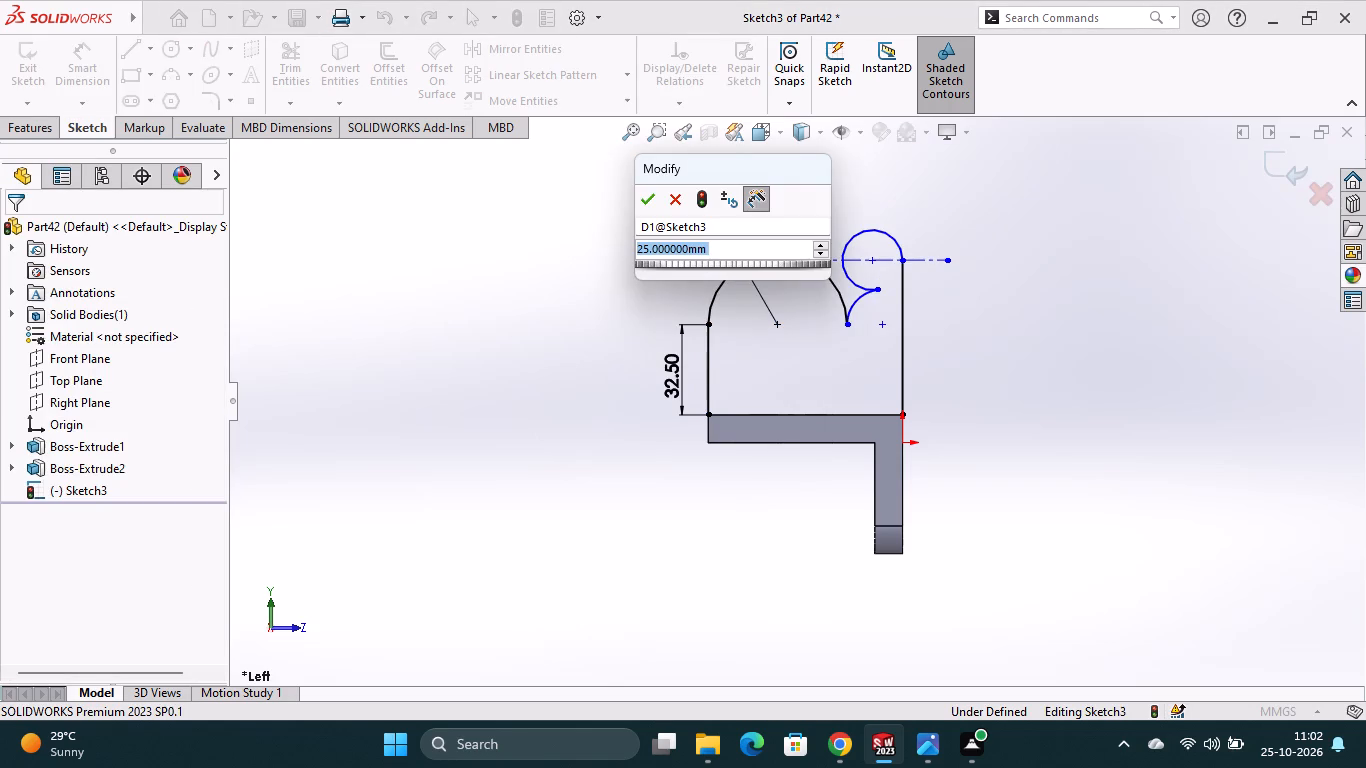
text(12.5)
key(Return)
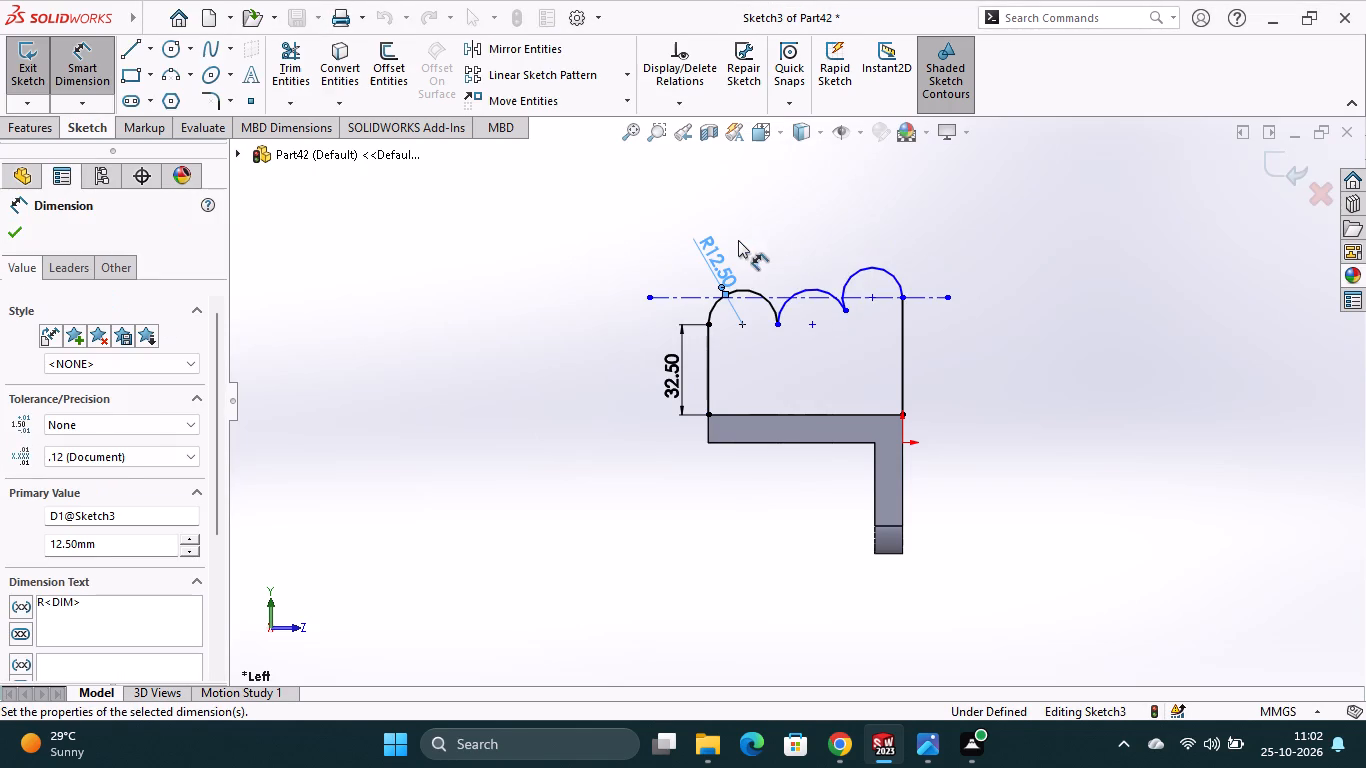
Dimension the radius of the arc at the tab end as 12.5 mm.
right_click(817, 290)
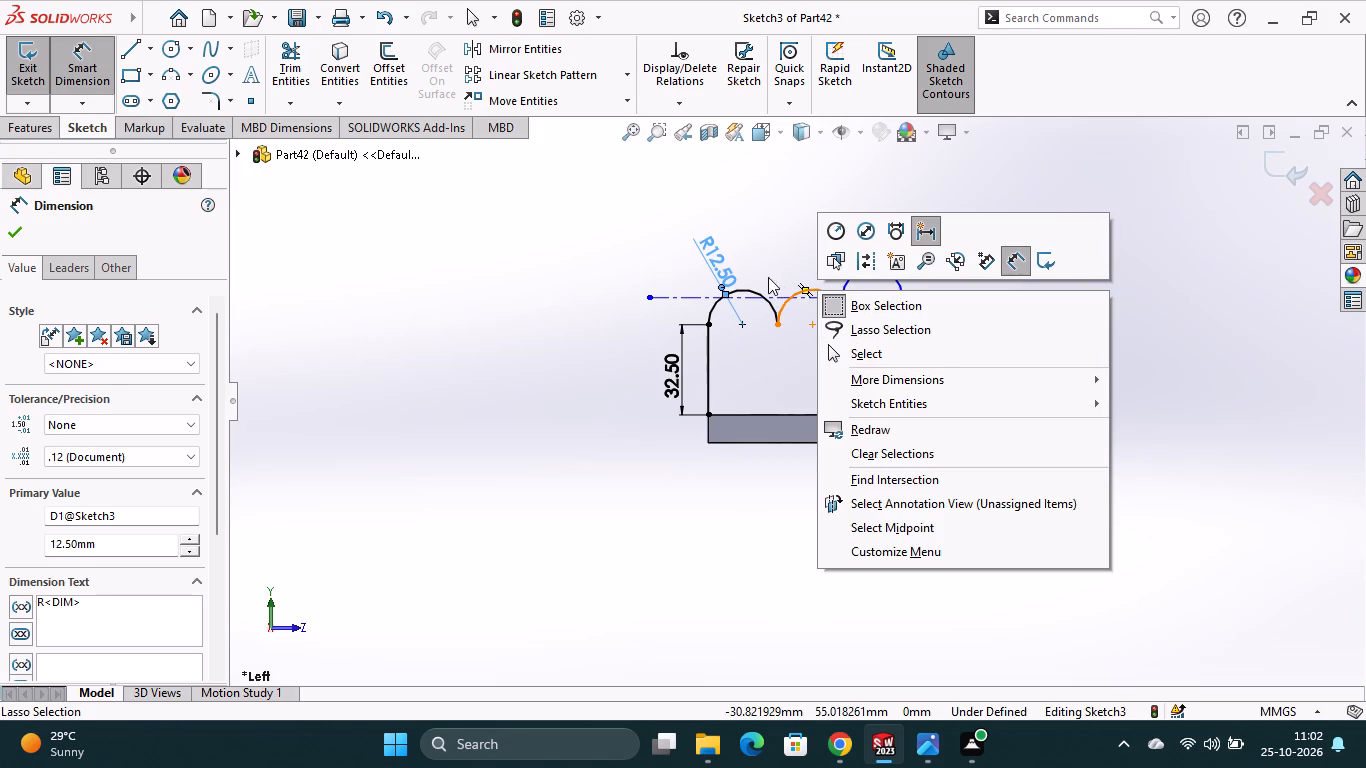
click(791, 257)
click(859, 270)
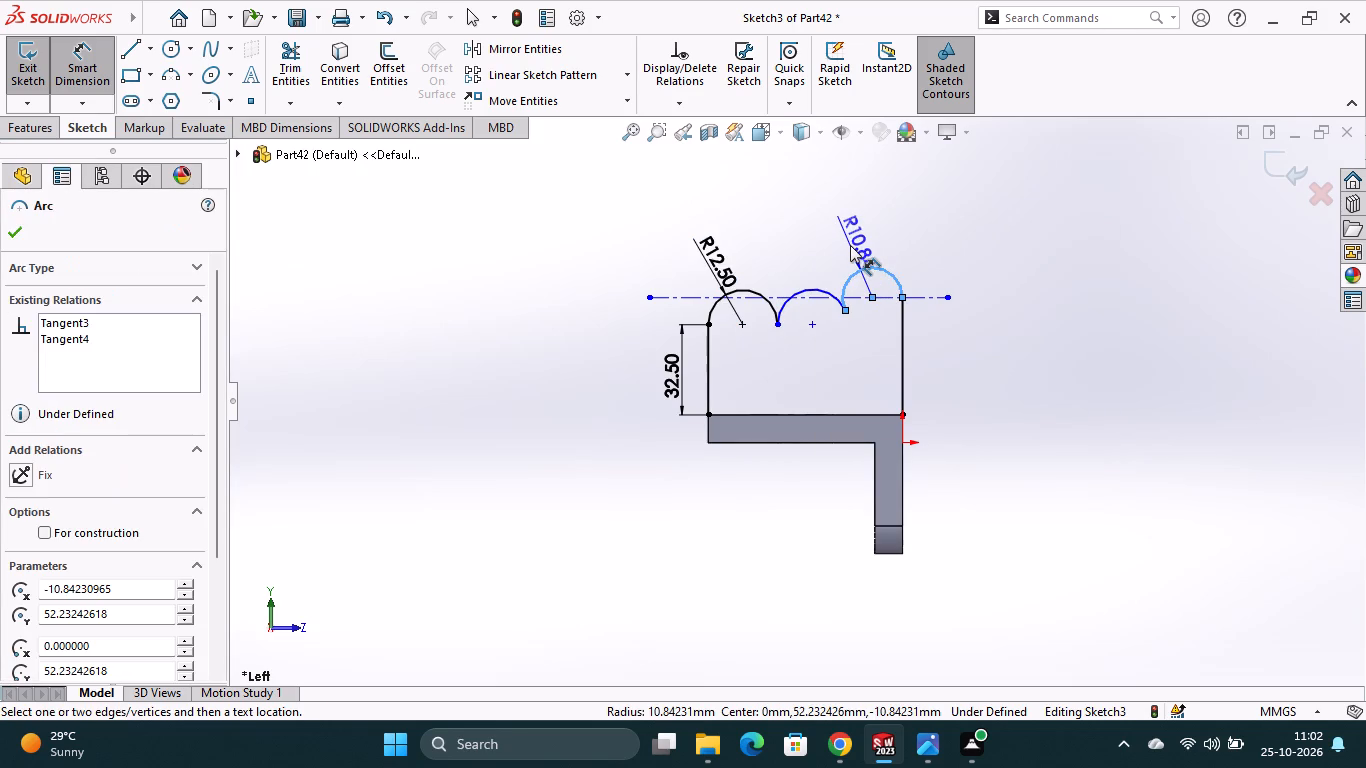
click(850, 245)
text(12.5)
key(Return)
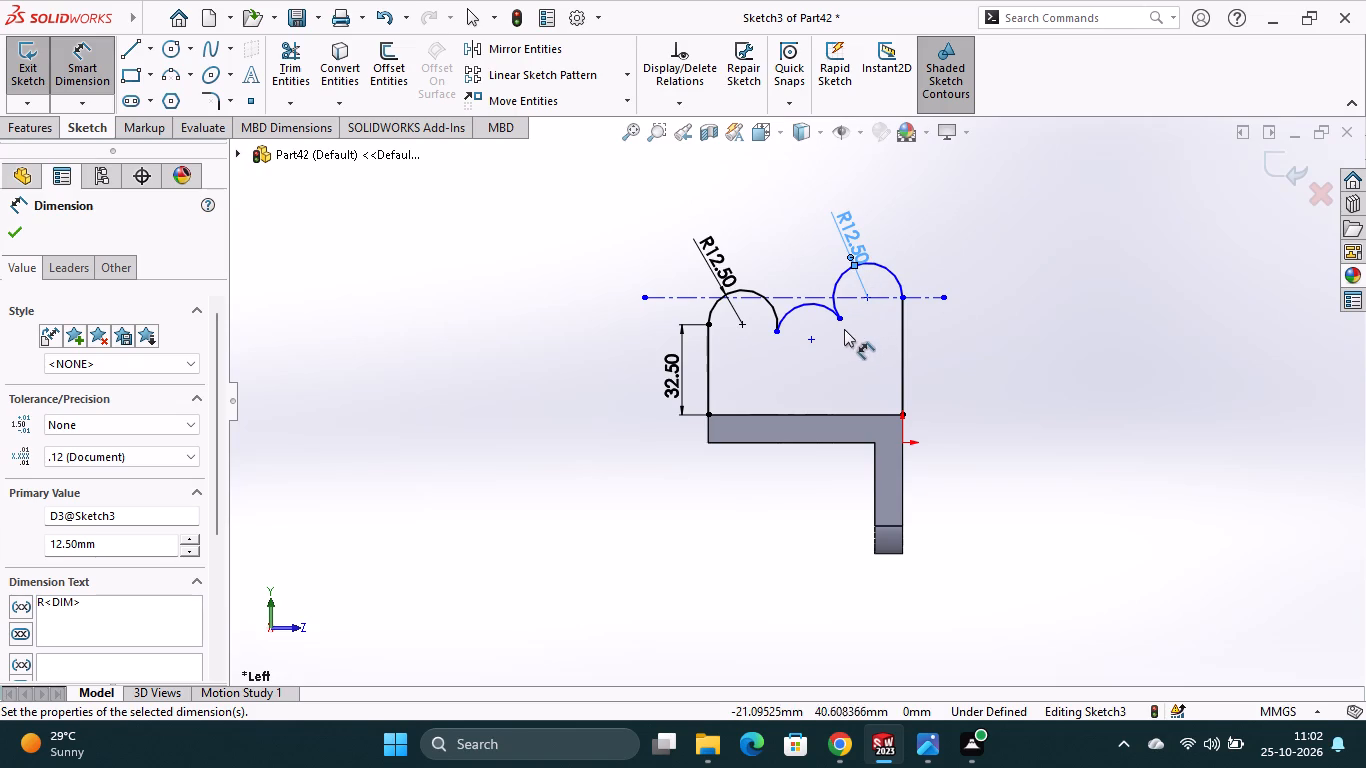
Dimension the vertical line at the tab end to 32.5 mm.
right_click(799, 307)
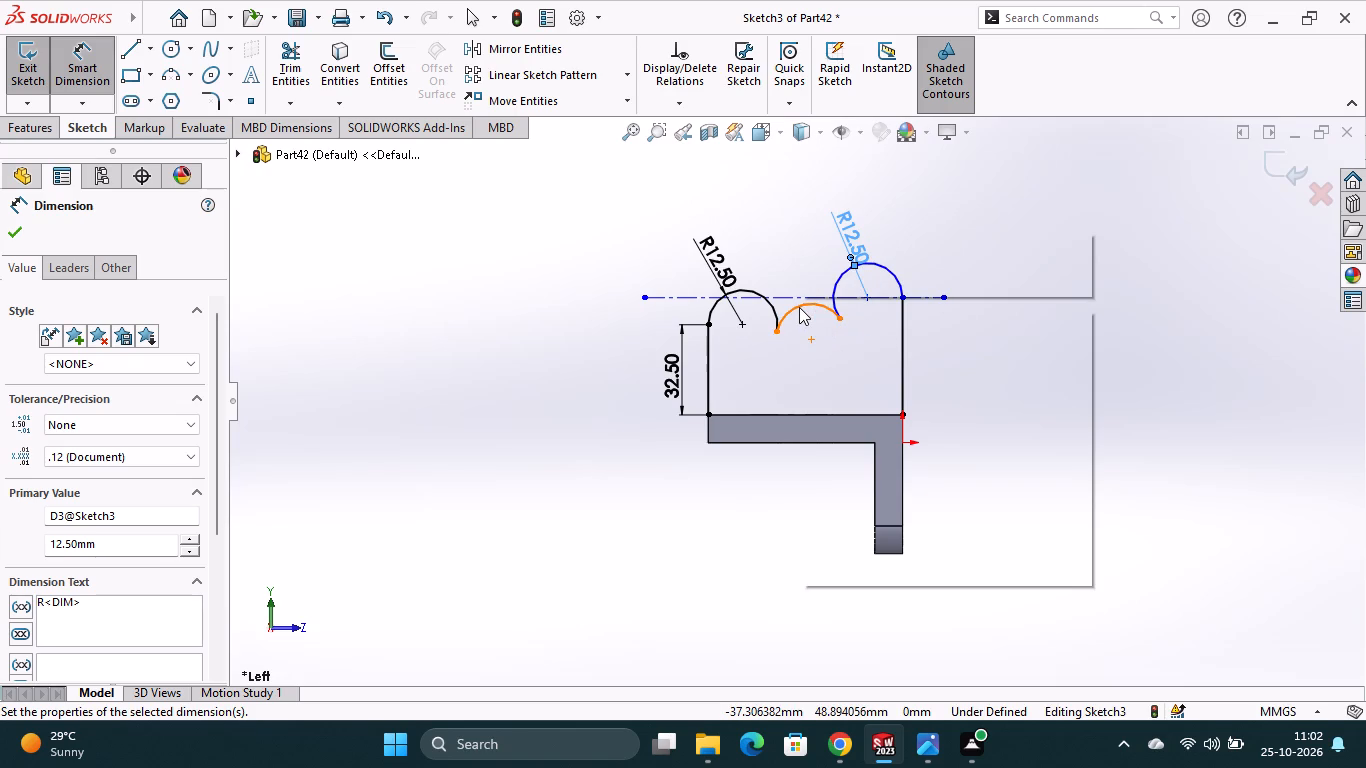
click(770, 237)
click(904, 372)
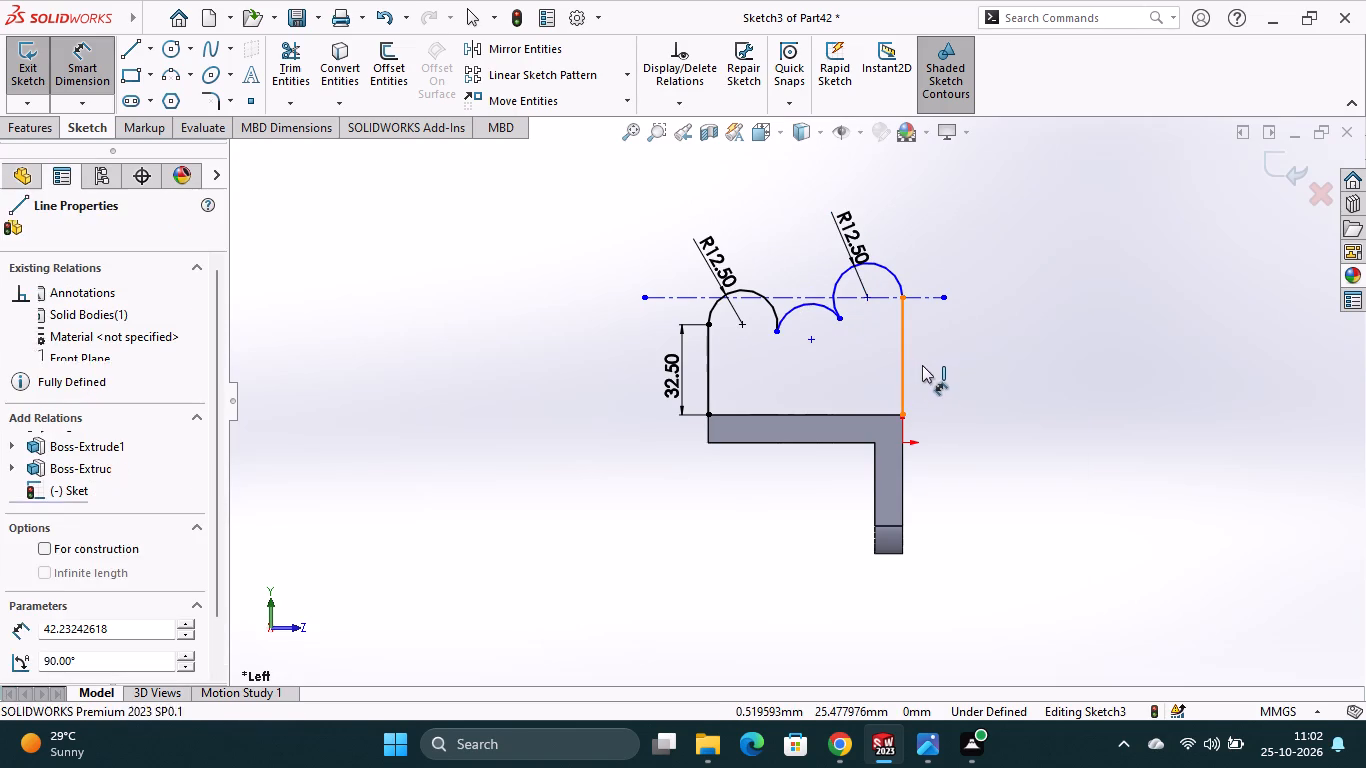
click(937, 356)
text(32.5)
key(Return)
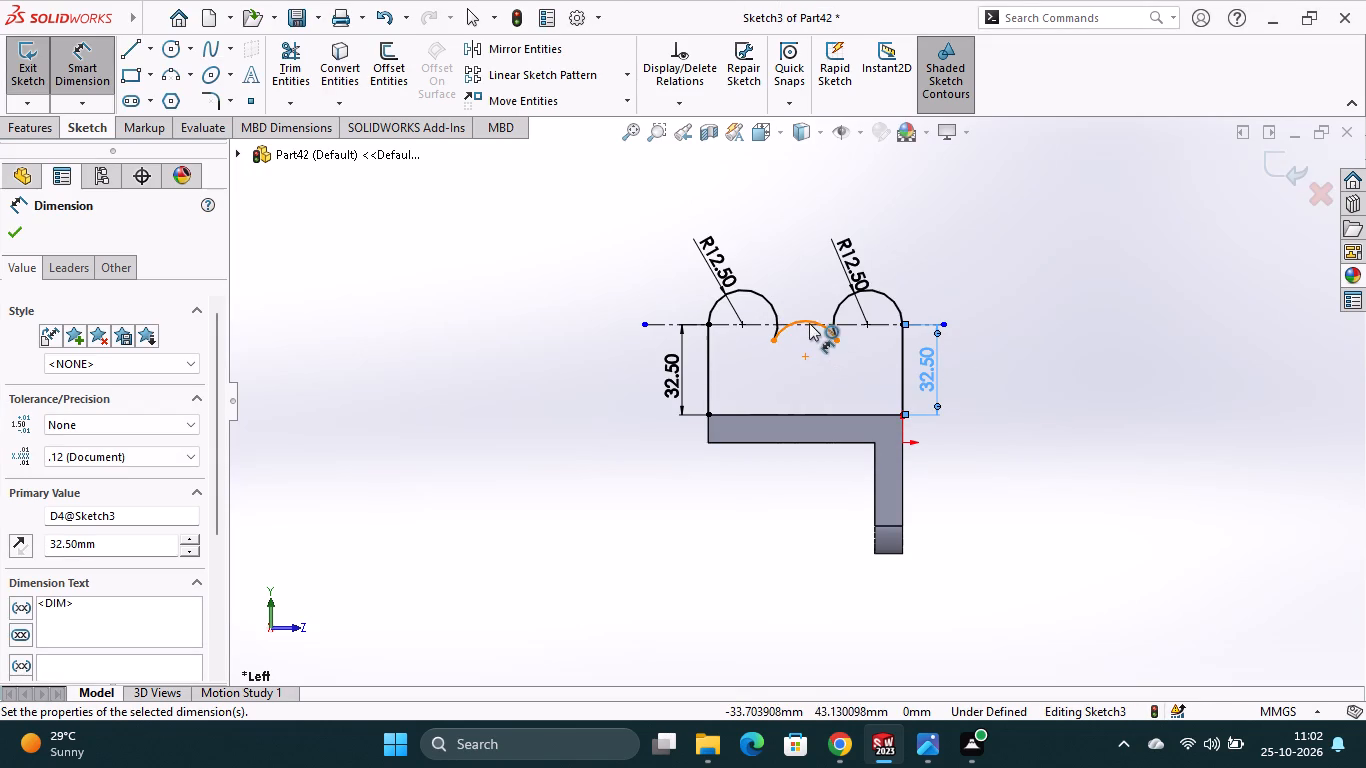
Delete the middle arc between the two 12.5 mm radius arcs.
click(95, 59)
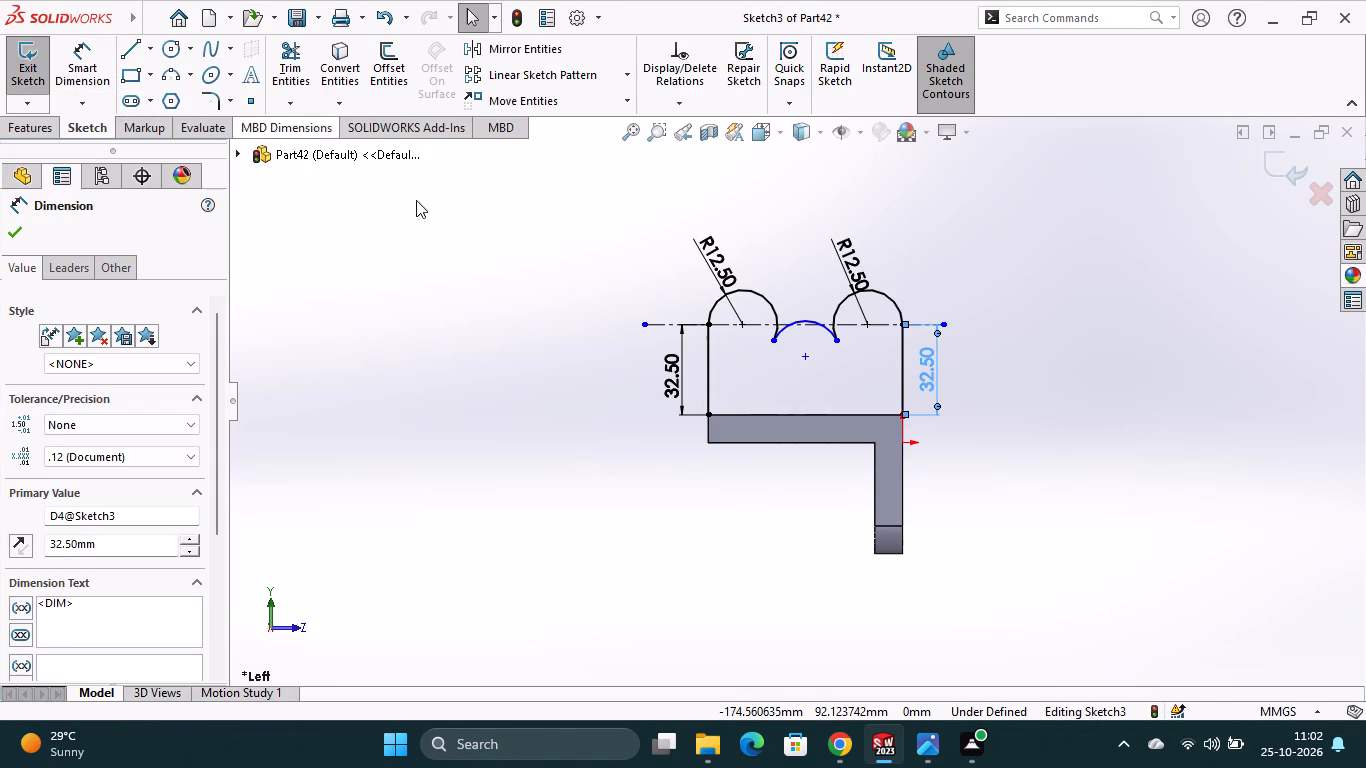
right_click(798, 322)
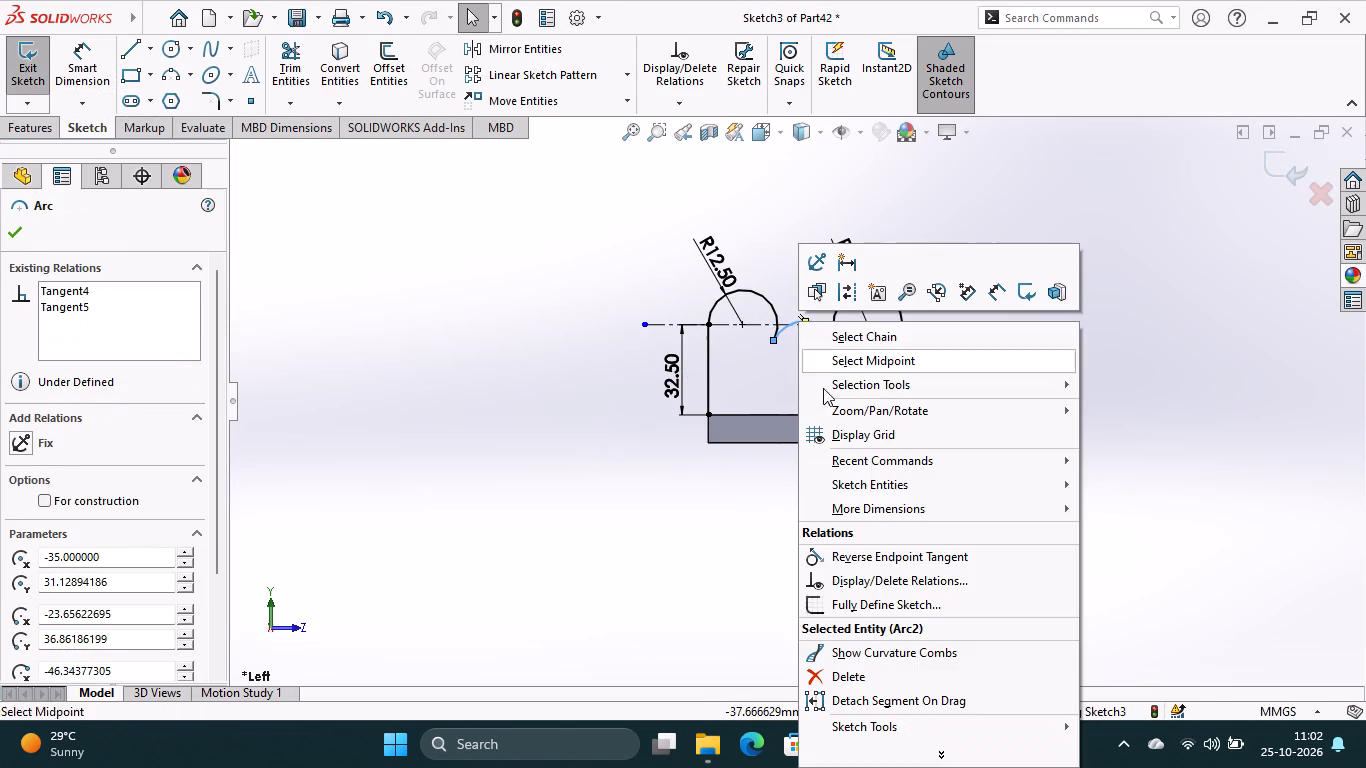
click(896, 673)
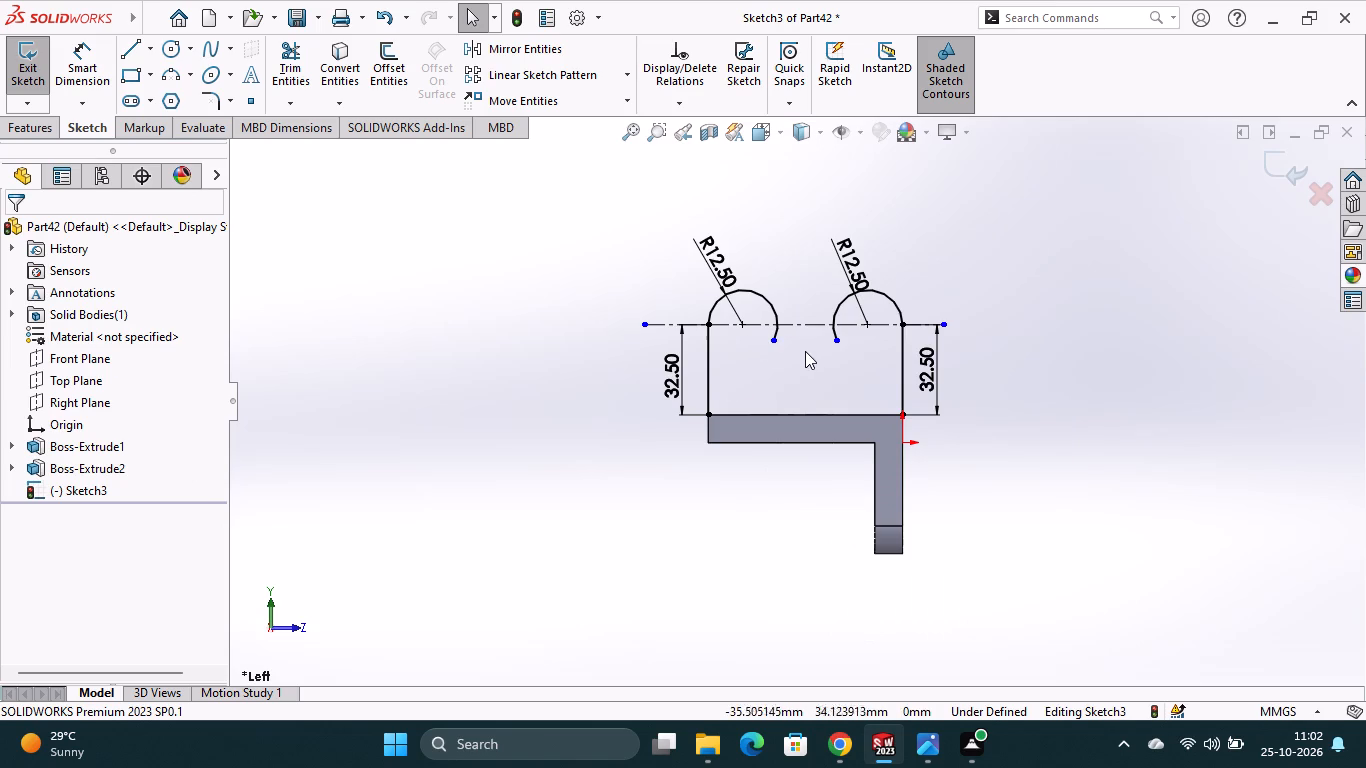
Convert the horizontal centerline through the arc centers into normal sketch geometry.
scroll(807, 354, down, 3)
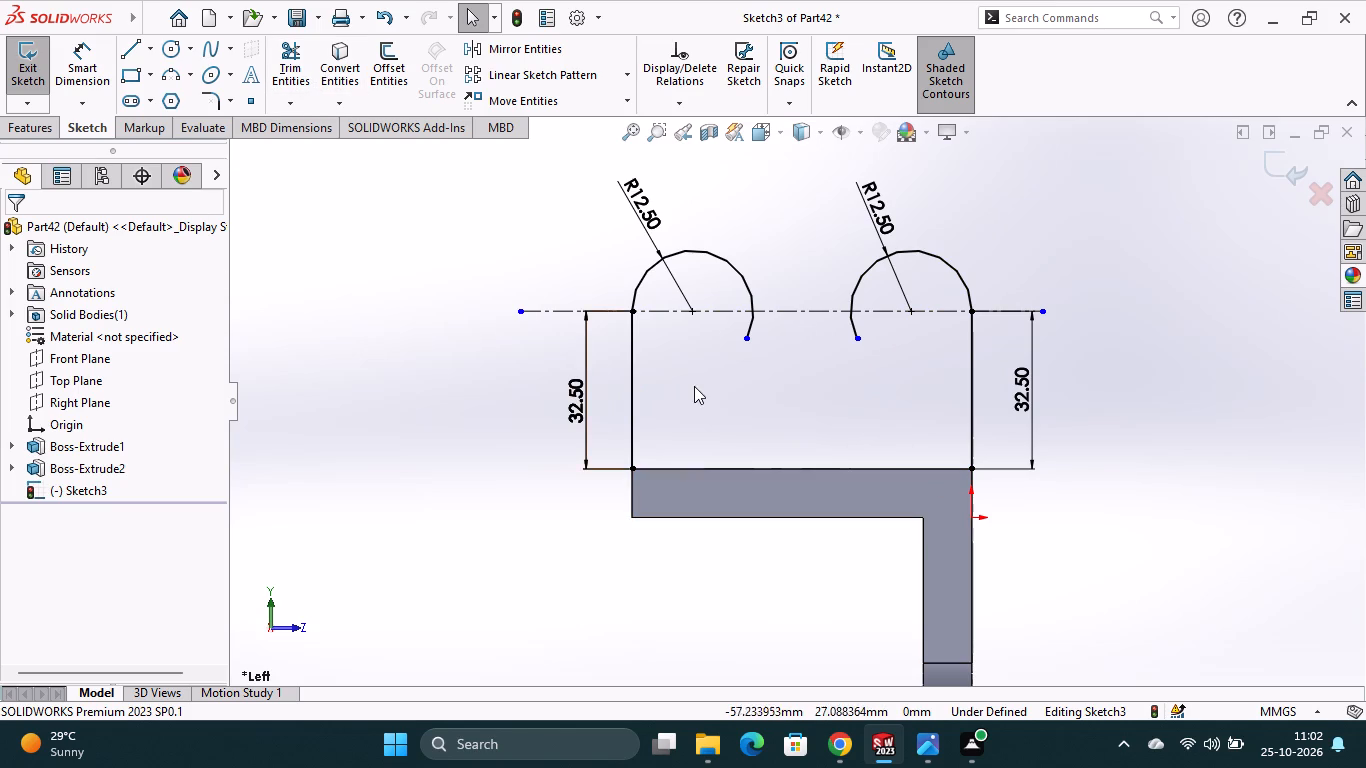
right_click(711, 311)
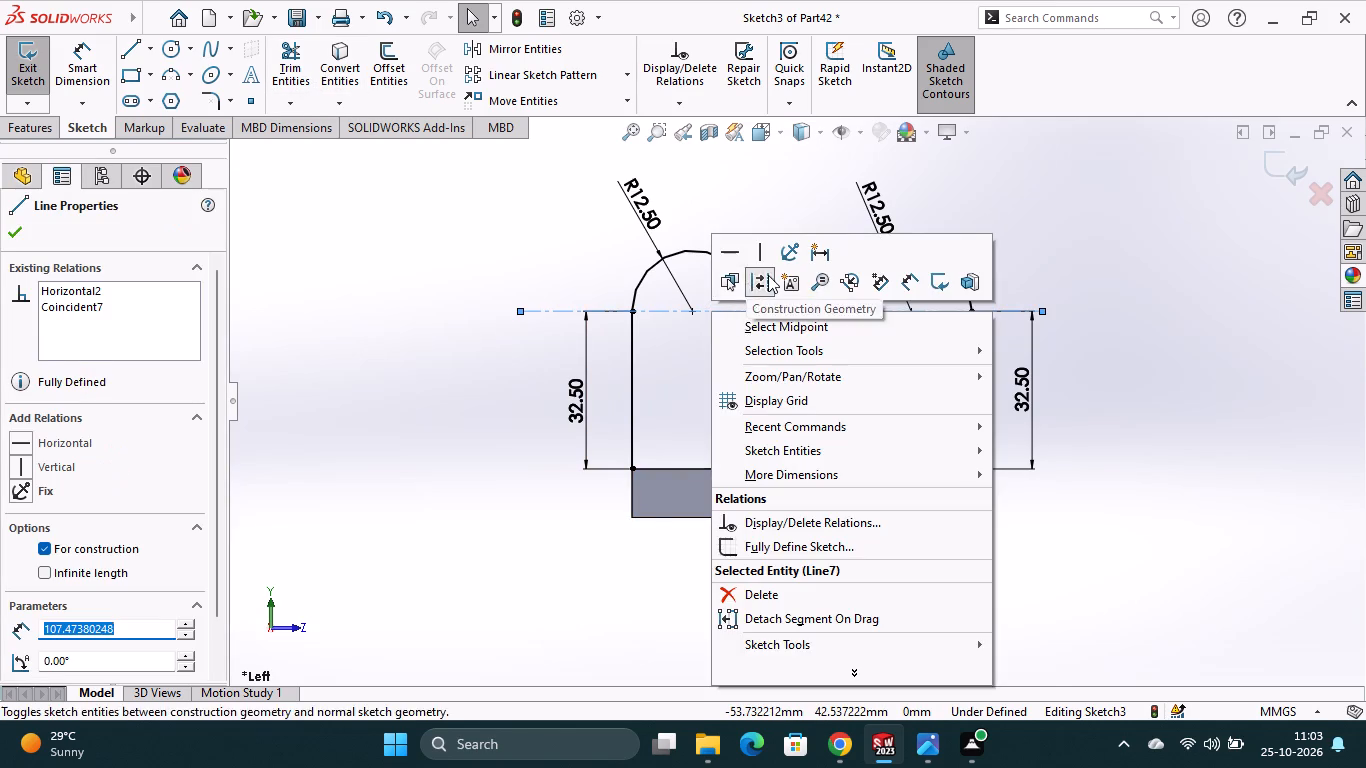
click(768, 275)
Trim the inner tails of both 12.5 mm radius arcs below the horizontal line, using Trim to closest.
click(283, 57)
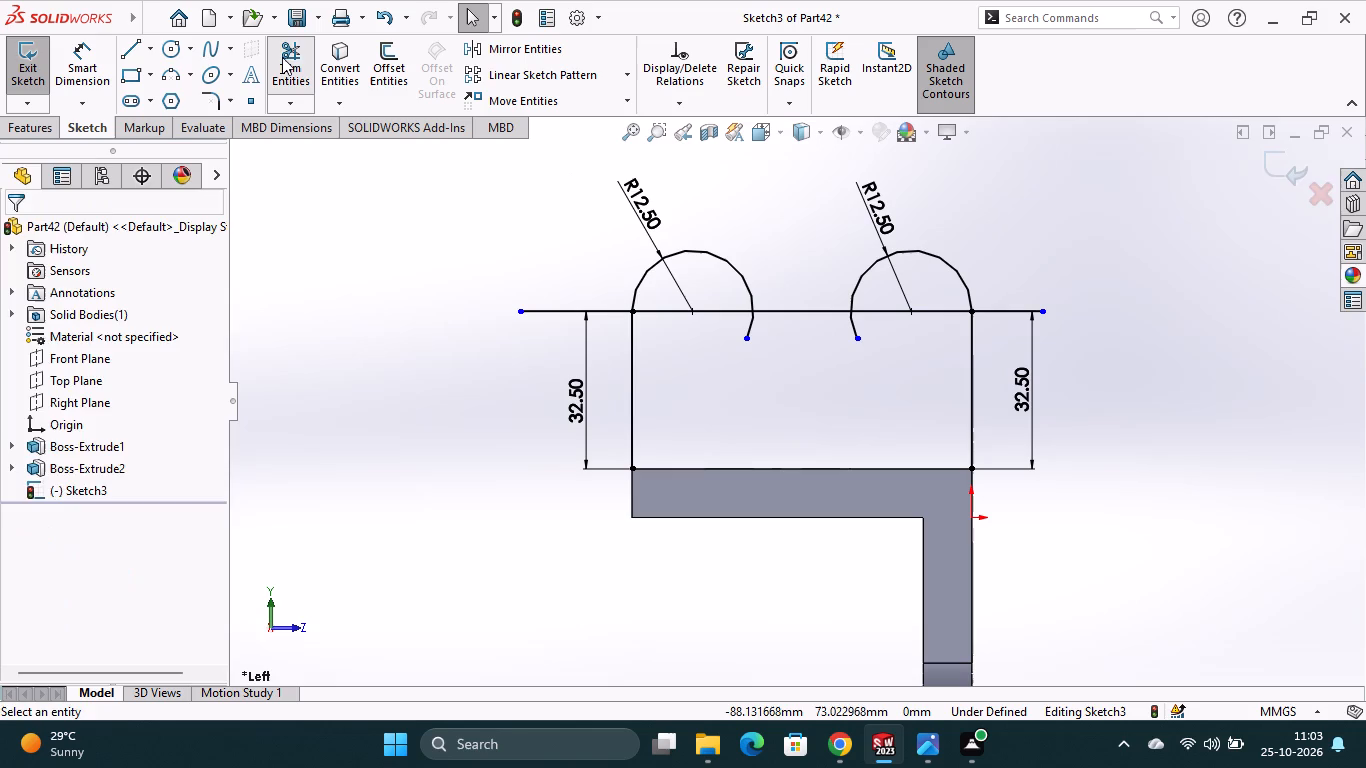
click(745, 324)
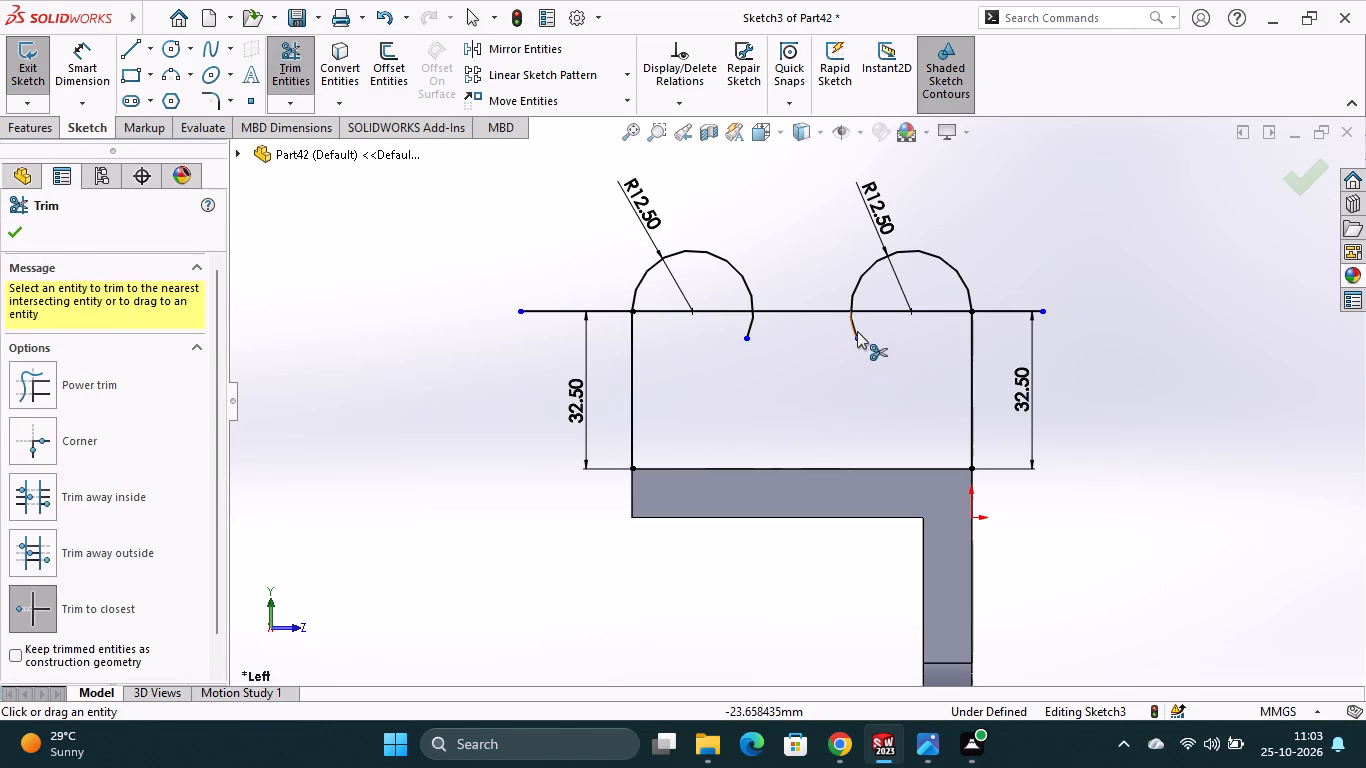
click(857, 331)
click(744, 332)
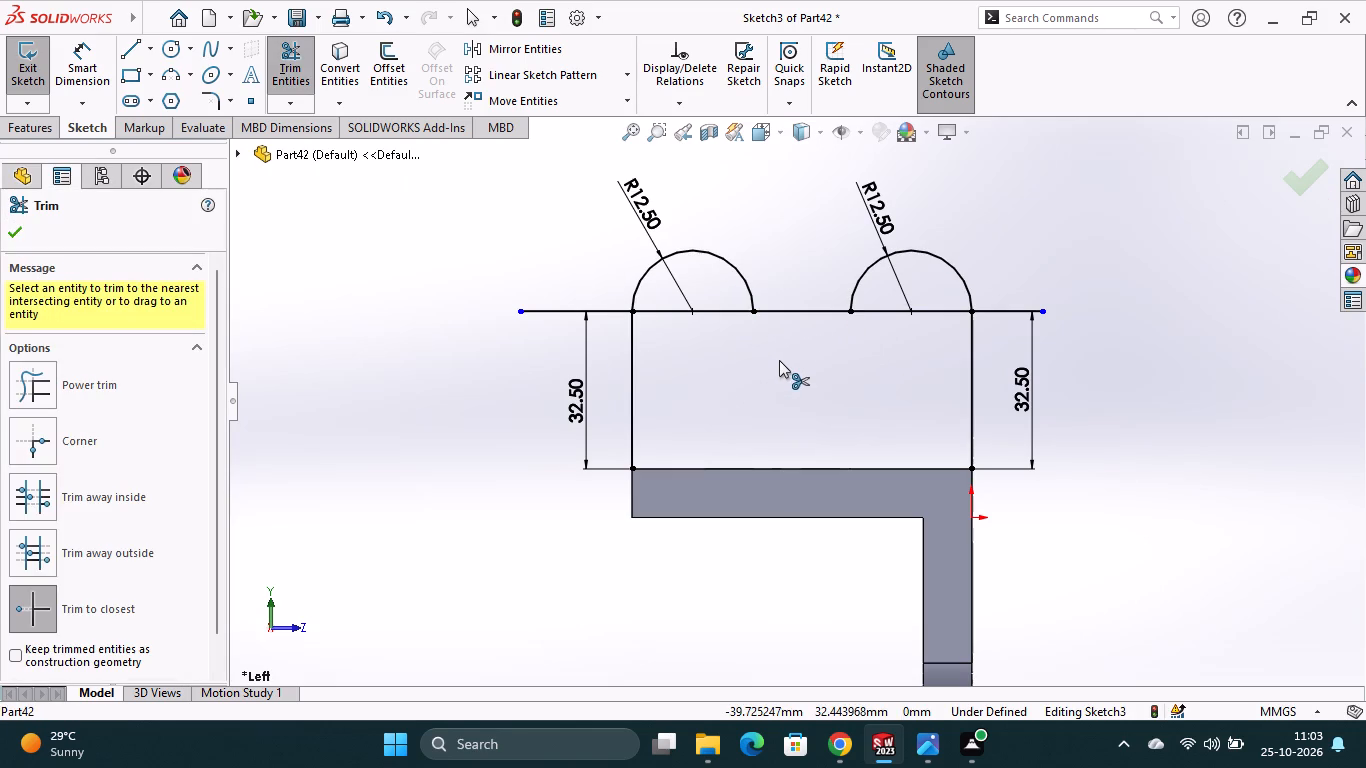
Convert the horizontal line through the arc centers into construction geometry.
right_click(793, 311)
click(835, 282)
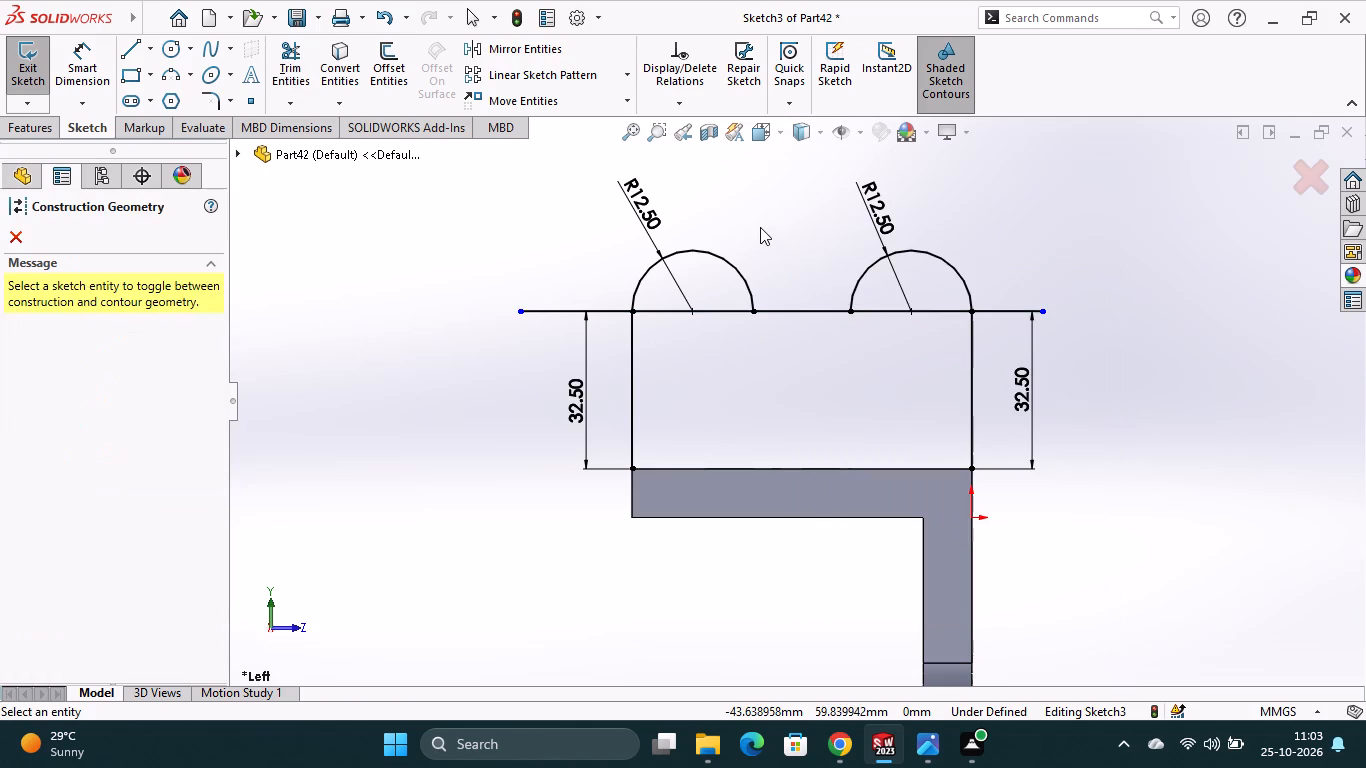
click(760, 227)
click(17, 243)
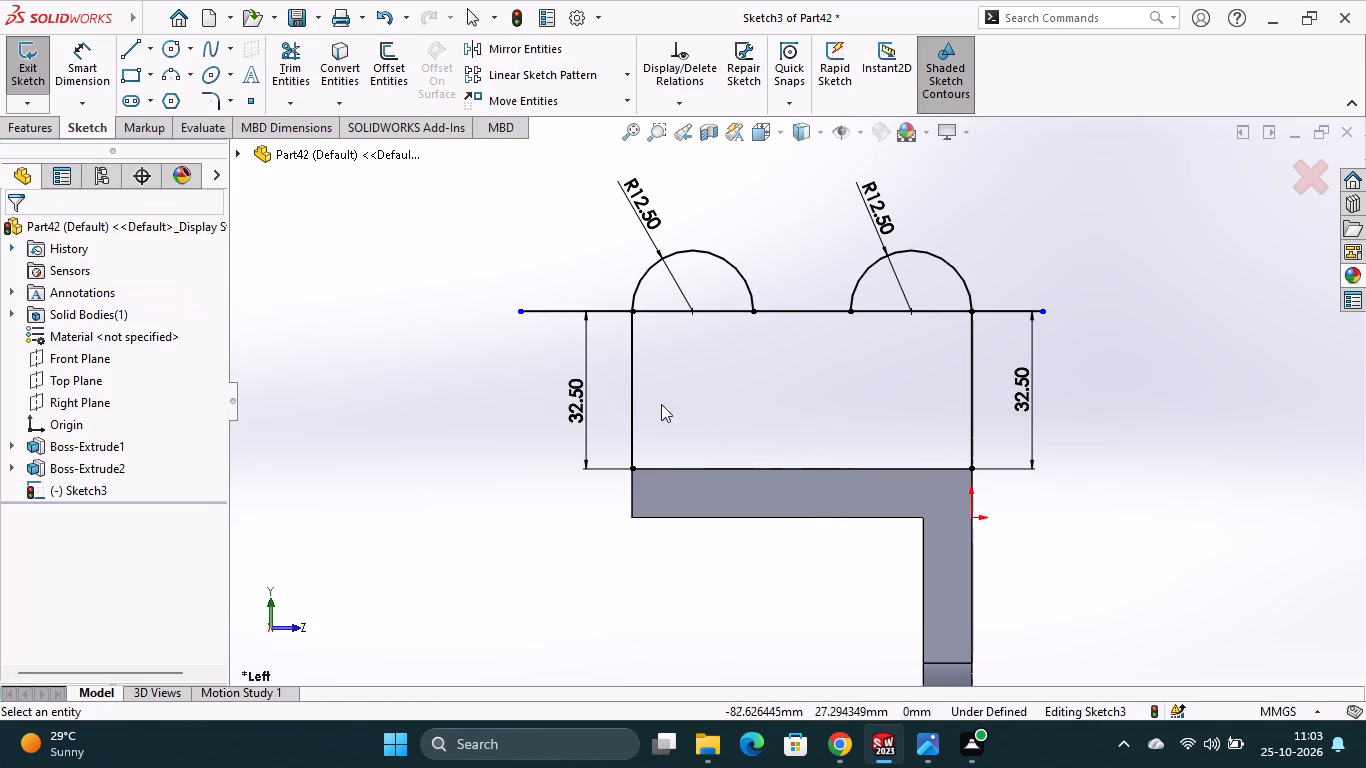
right_click(724, 310)
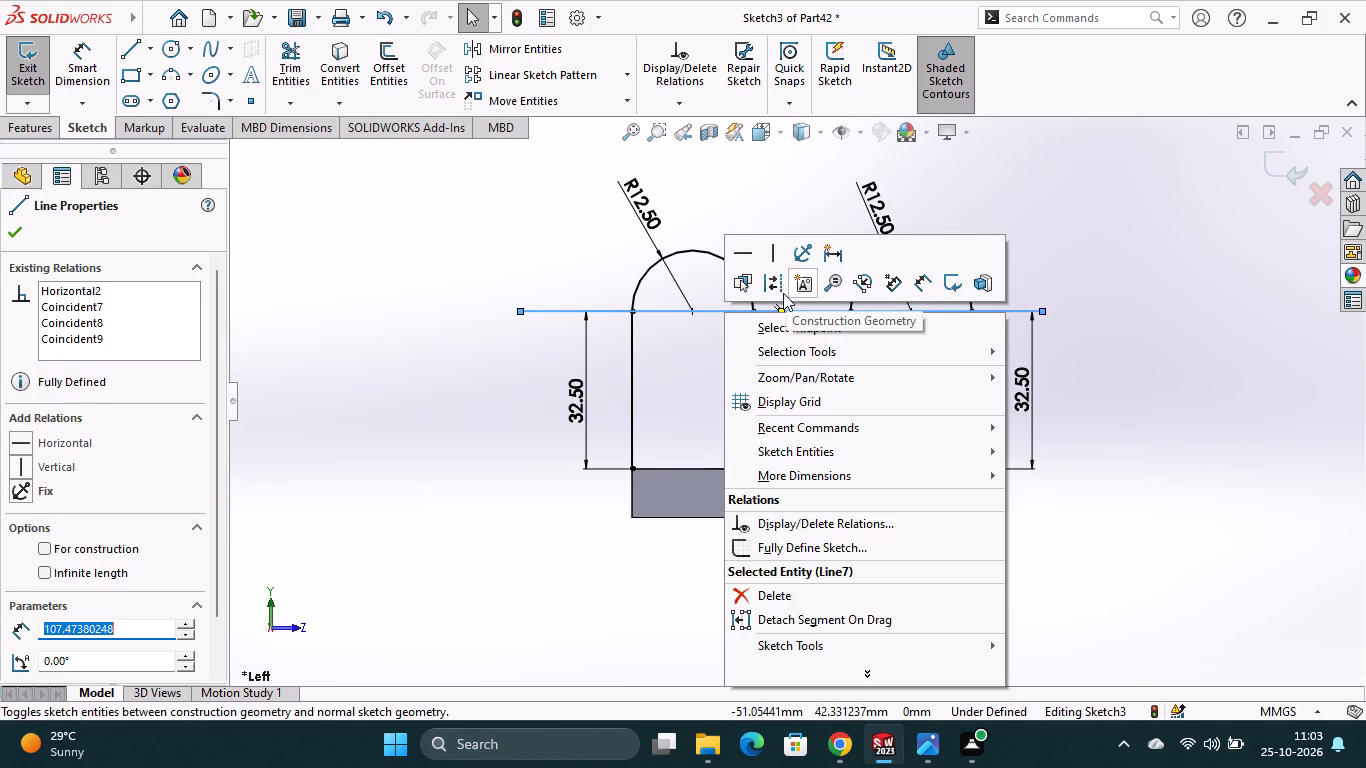
click(782, 293)
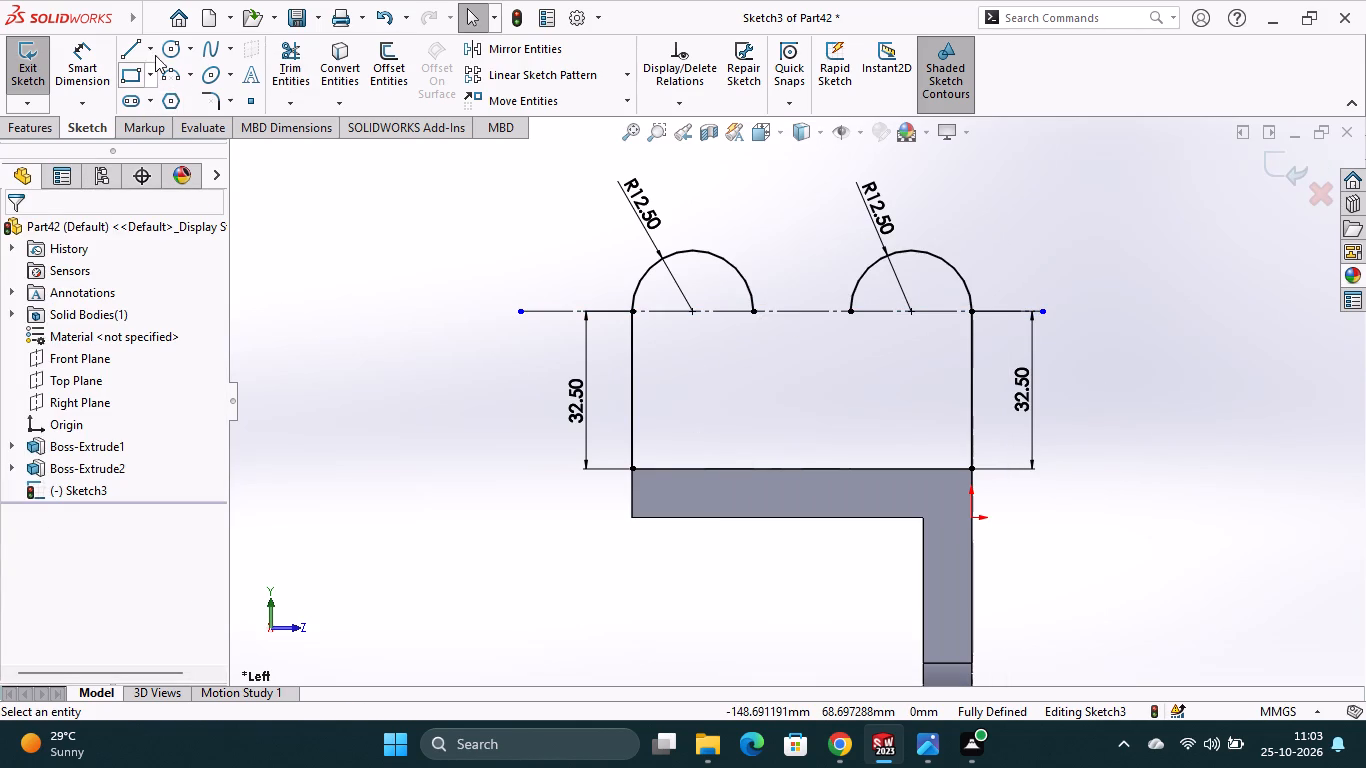
Sketch a horizontal line about 110 mm long just below the construction line, spanning past both vertical sides of the profile.
click(133, 44)
click(522, 347)
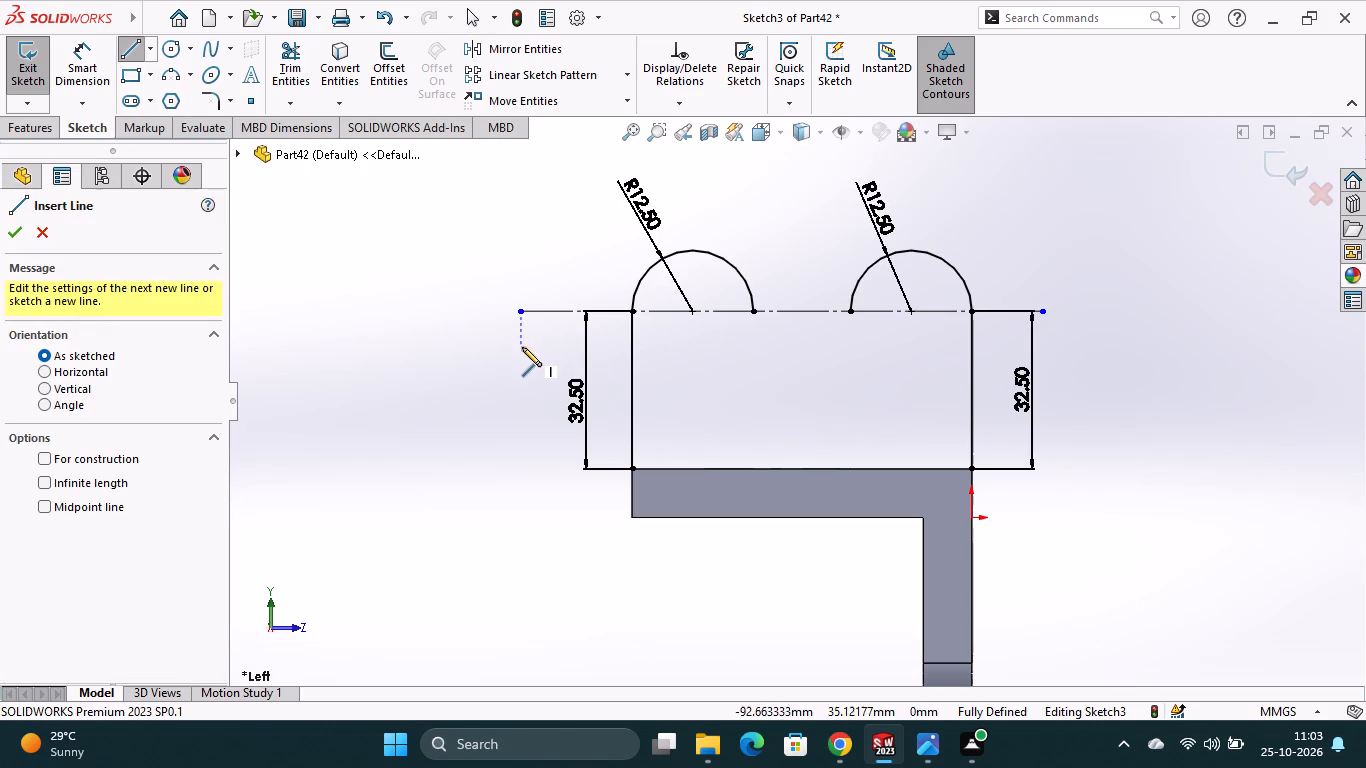
click(1059, 344)
key(Escape)
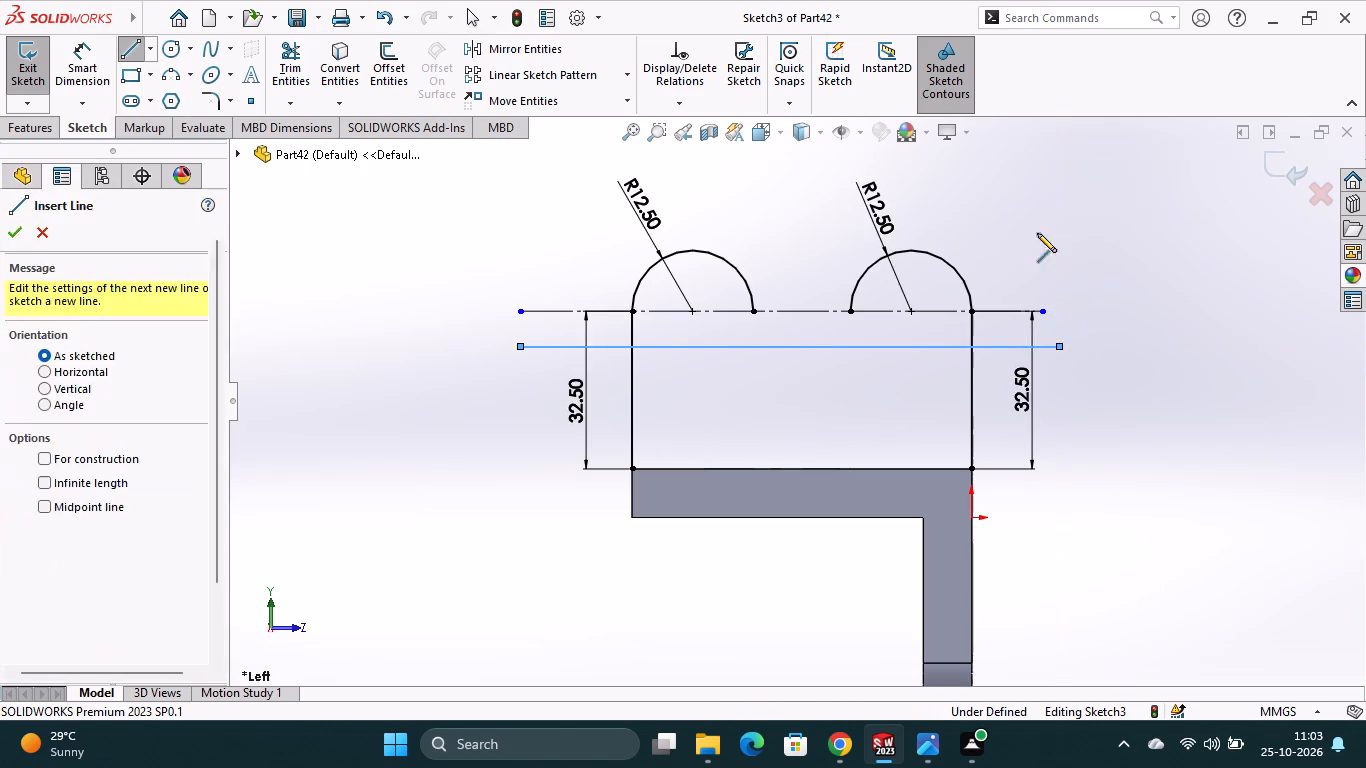
Dimension the new line 5 mm below the construction line.
click(84, 63)
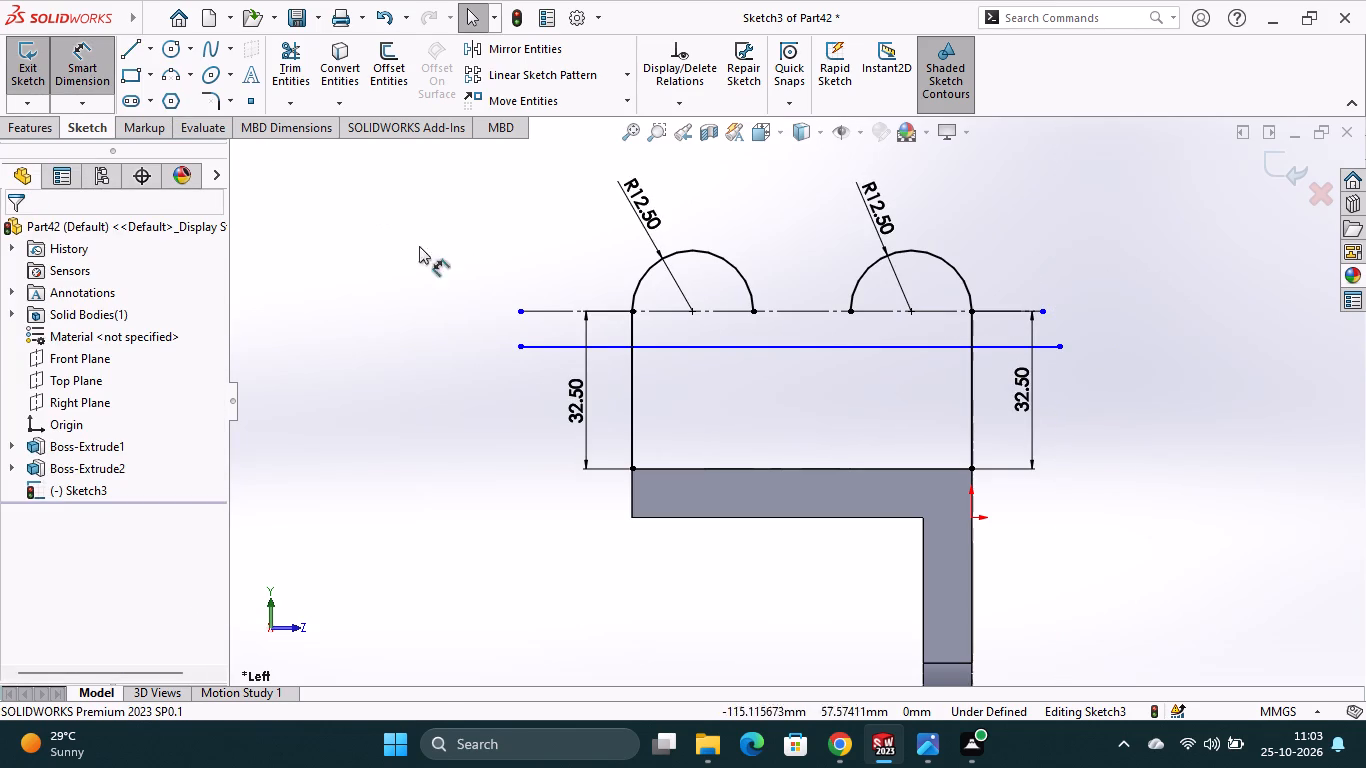
click(521, 310)
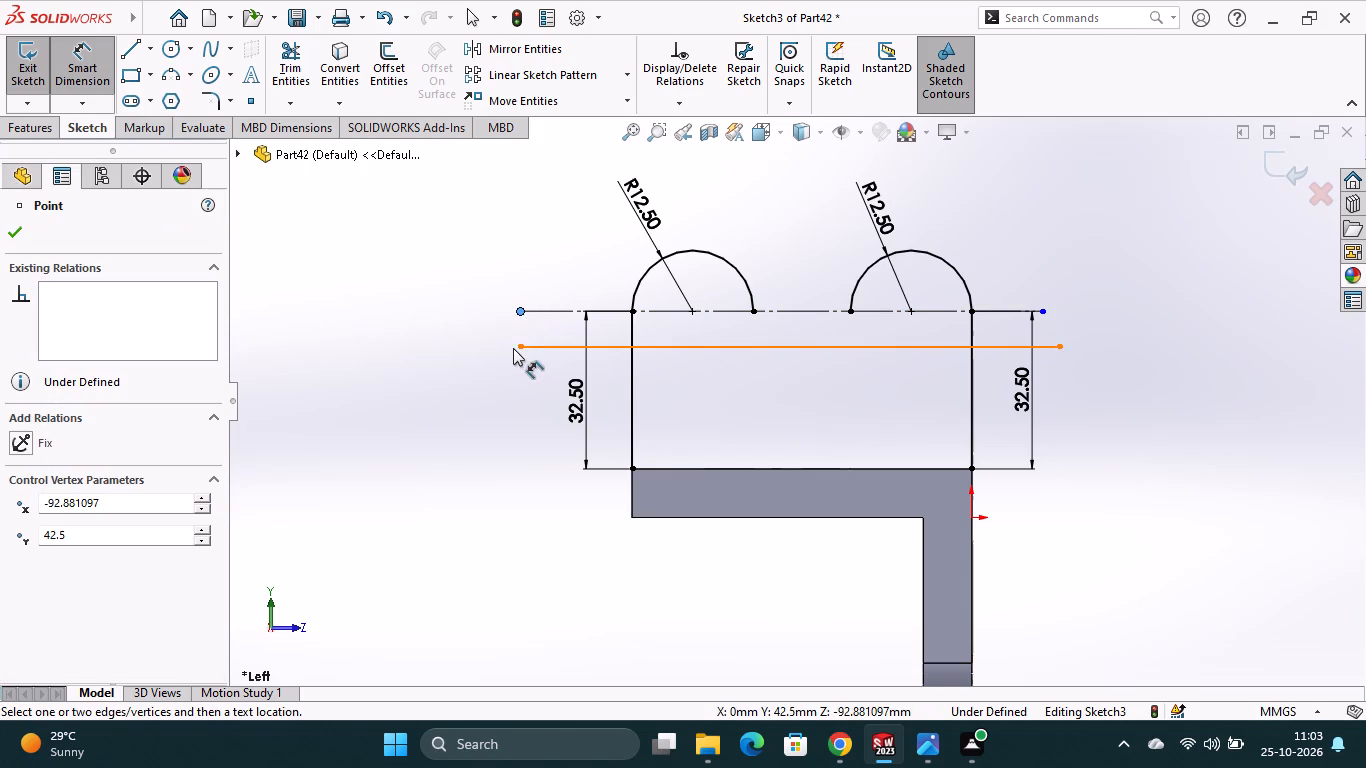
click(513, 348)
click(524, 349)
click(502, 329)
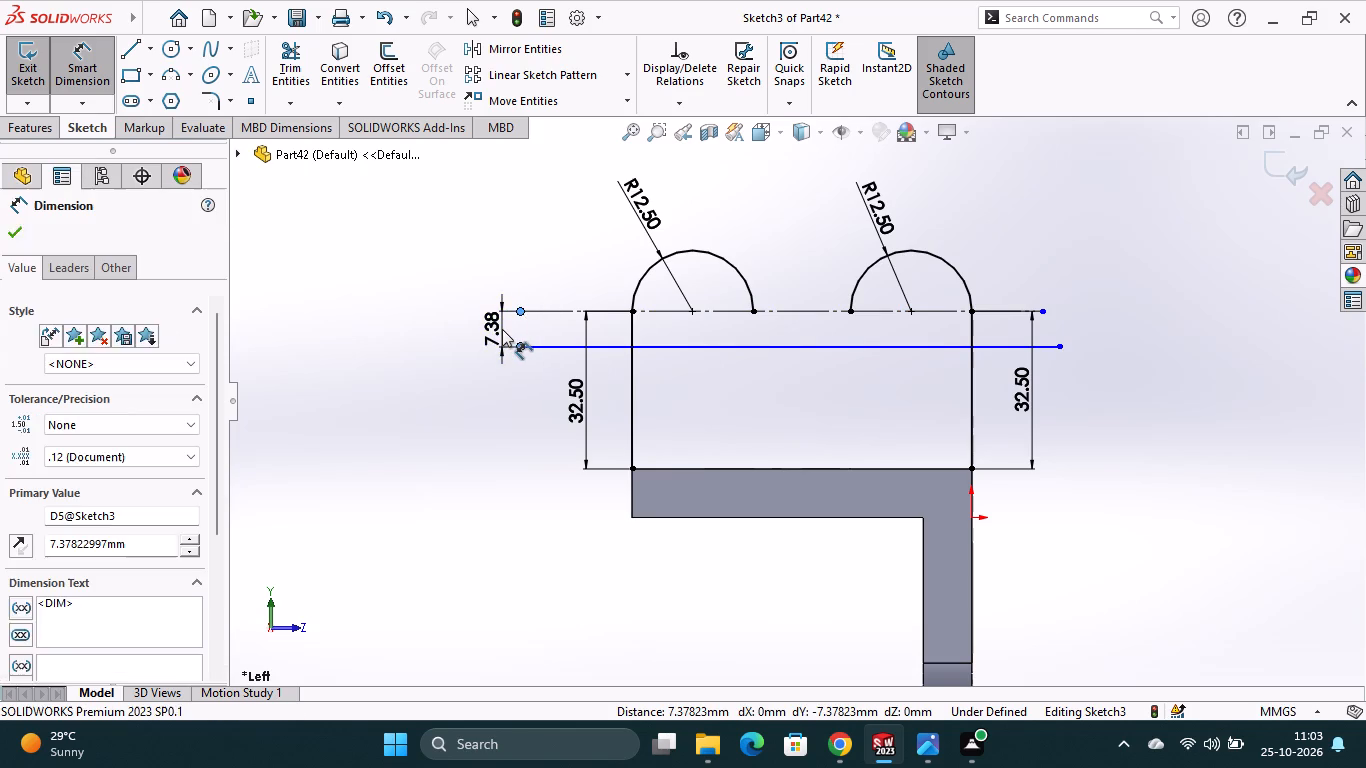
key(5)
key(Return)
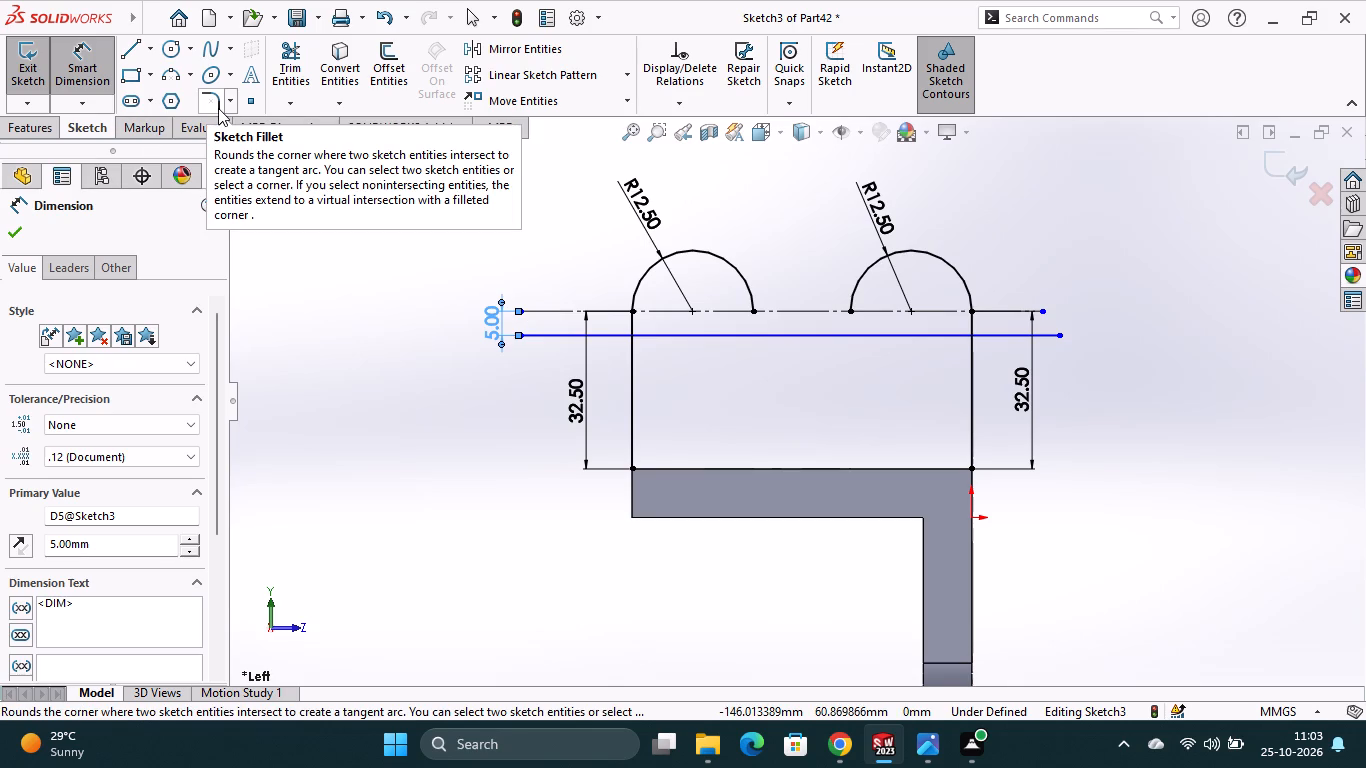
Extend the inner ends of both 12.5 mm radius arcs down to the new horizontal line.
click(282, 103)
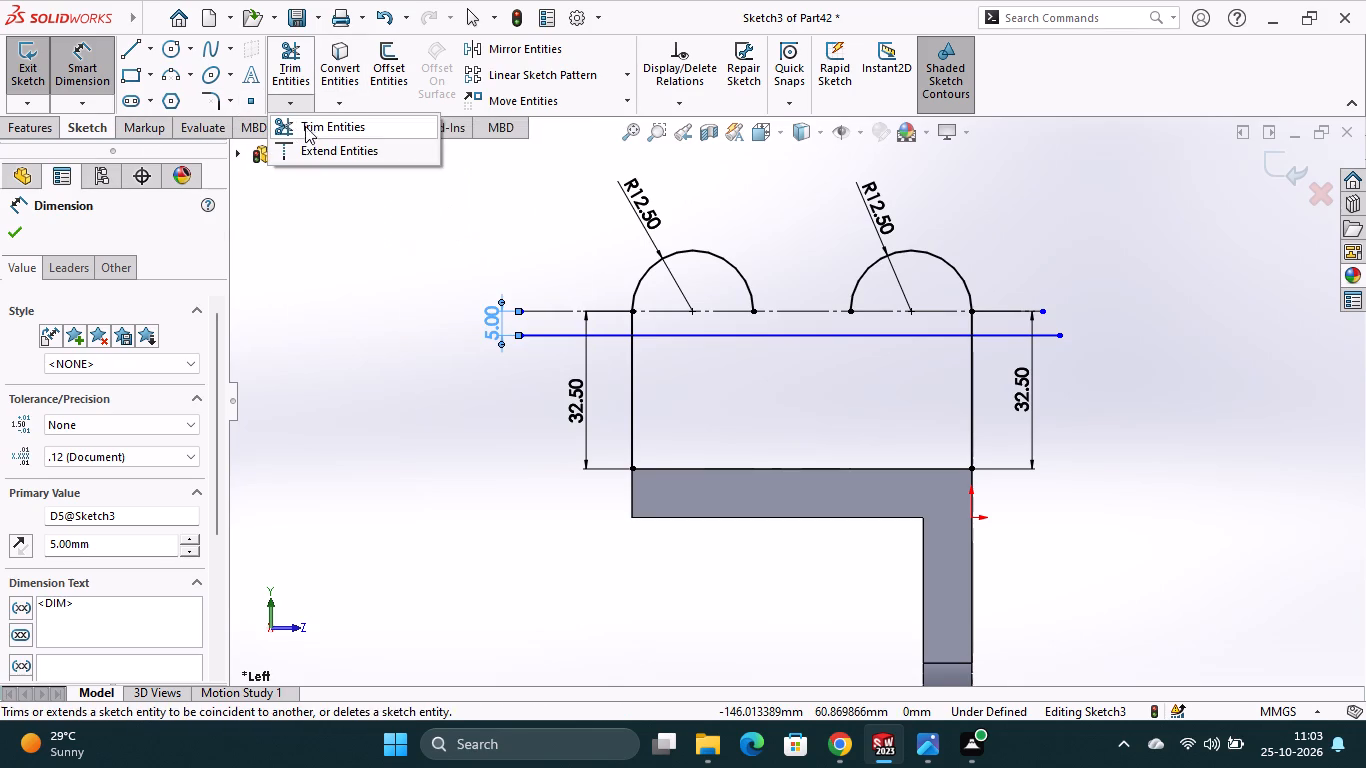
click(318, 147)
click(748, 288)
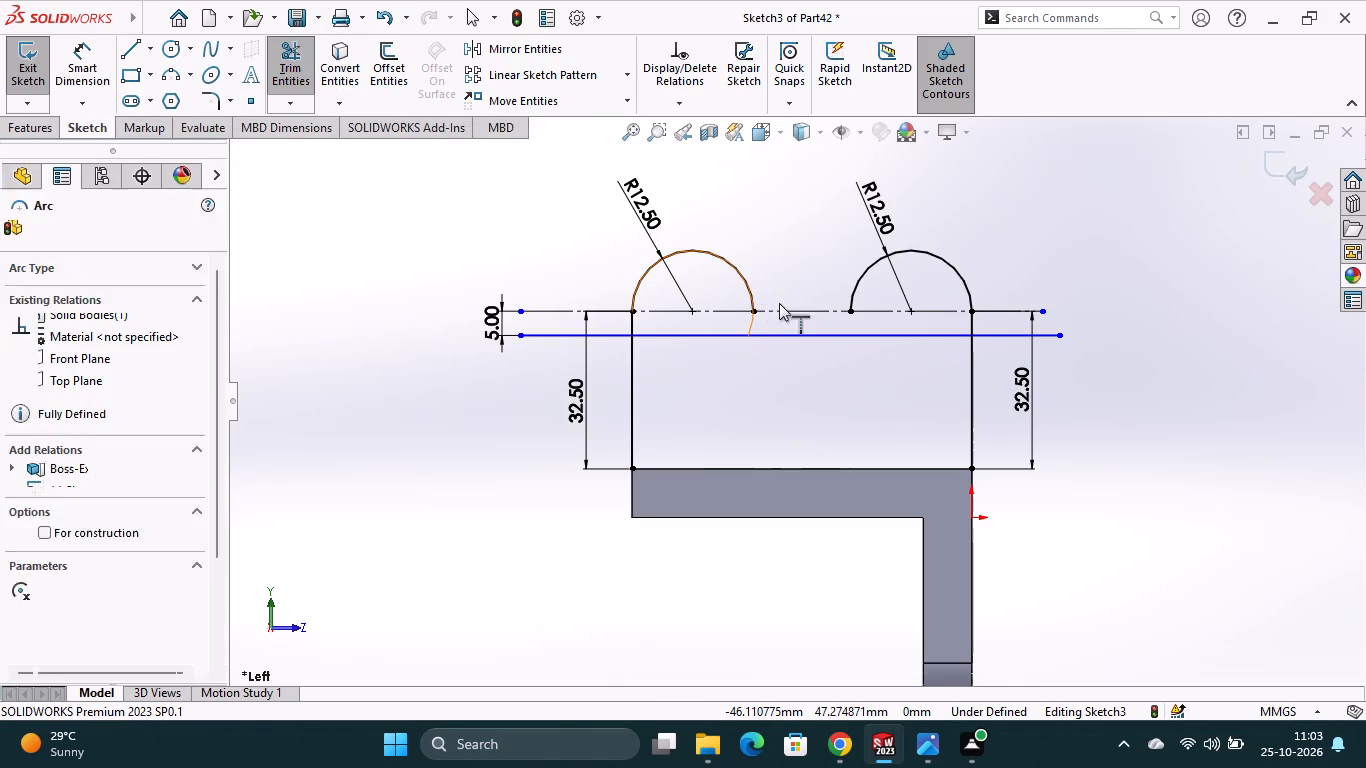
click(852, 283)
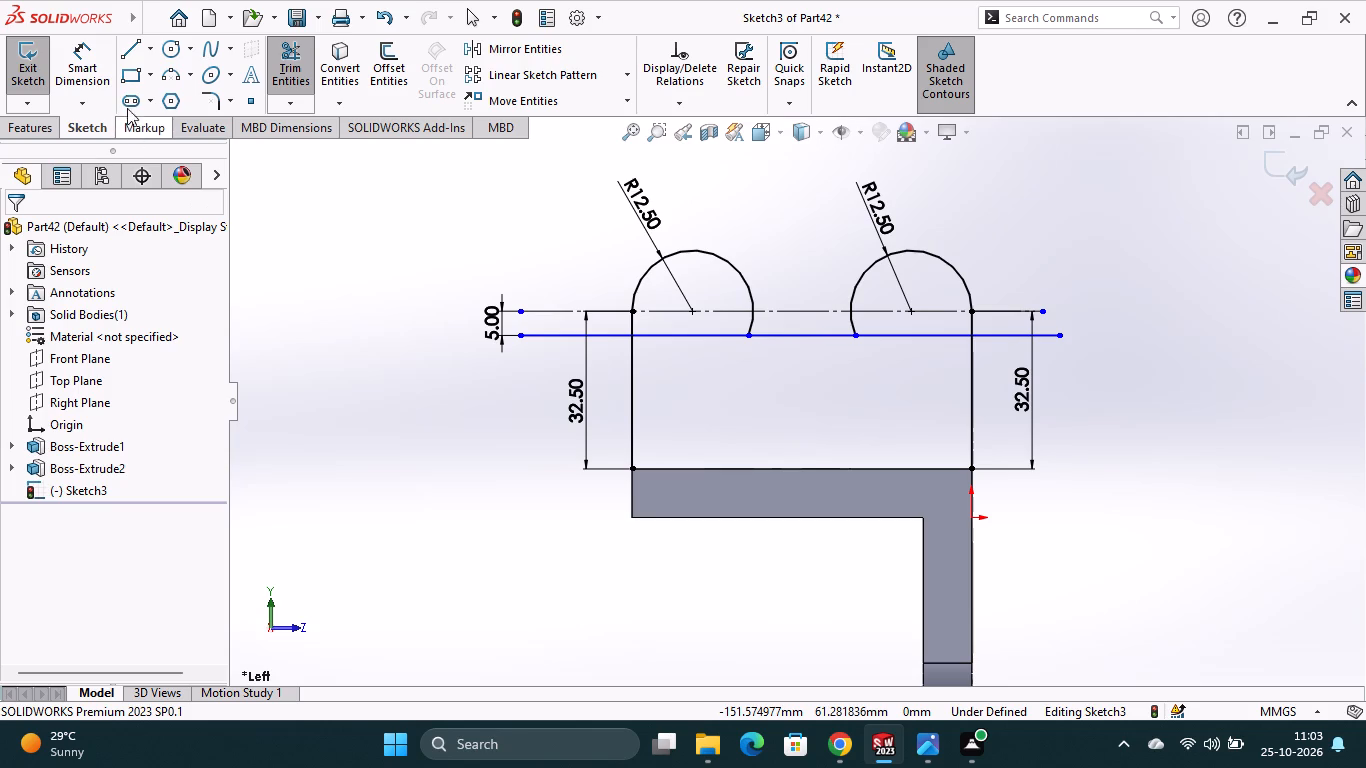
Add 5 mm sketch fillets between the lower horizontal line and the inner end of each 12.5 mm radius arc.
click(217, 104)
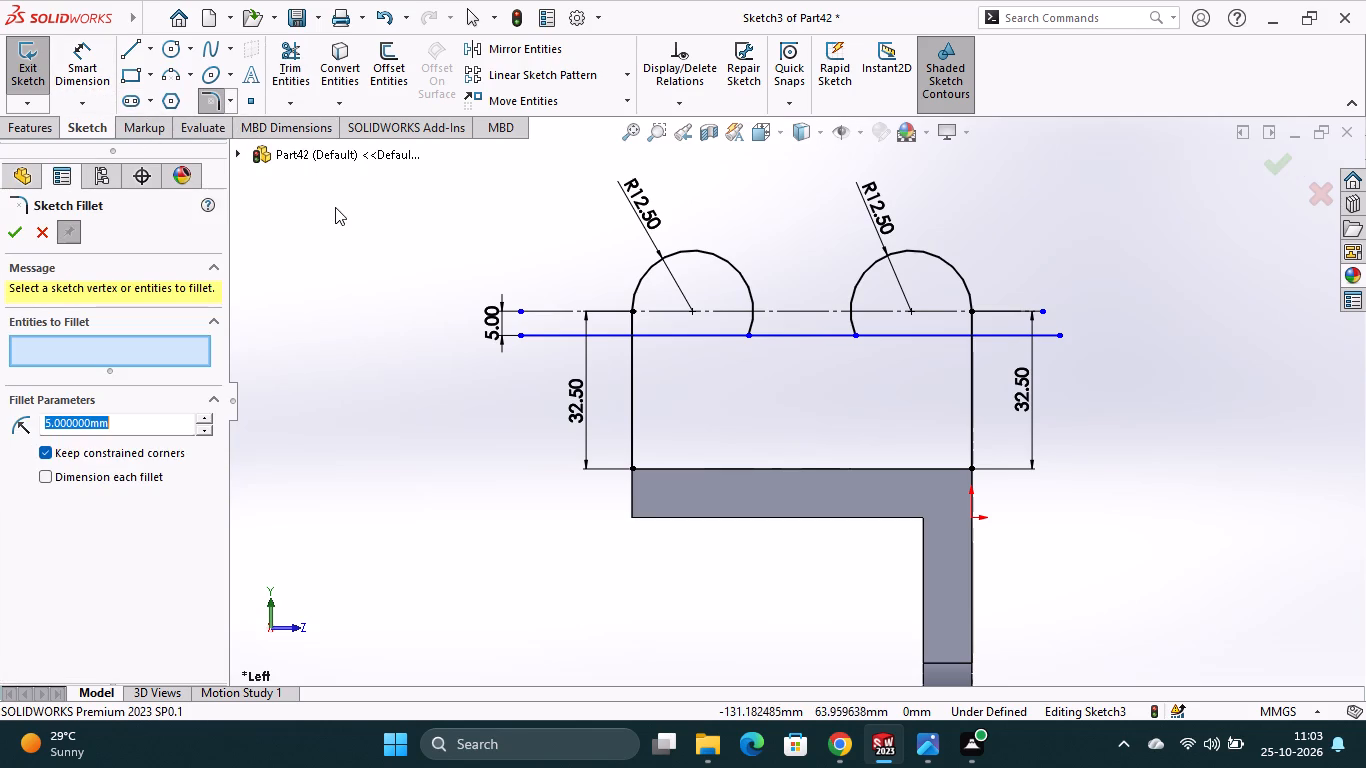
click(768, 334)
click(754, 326)
click(736, 375)
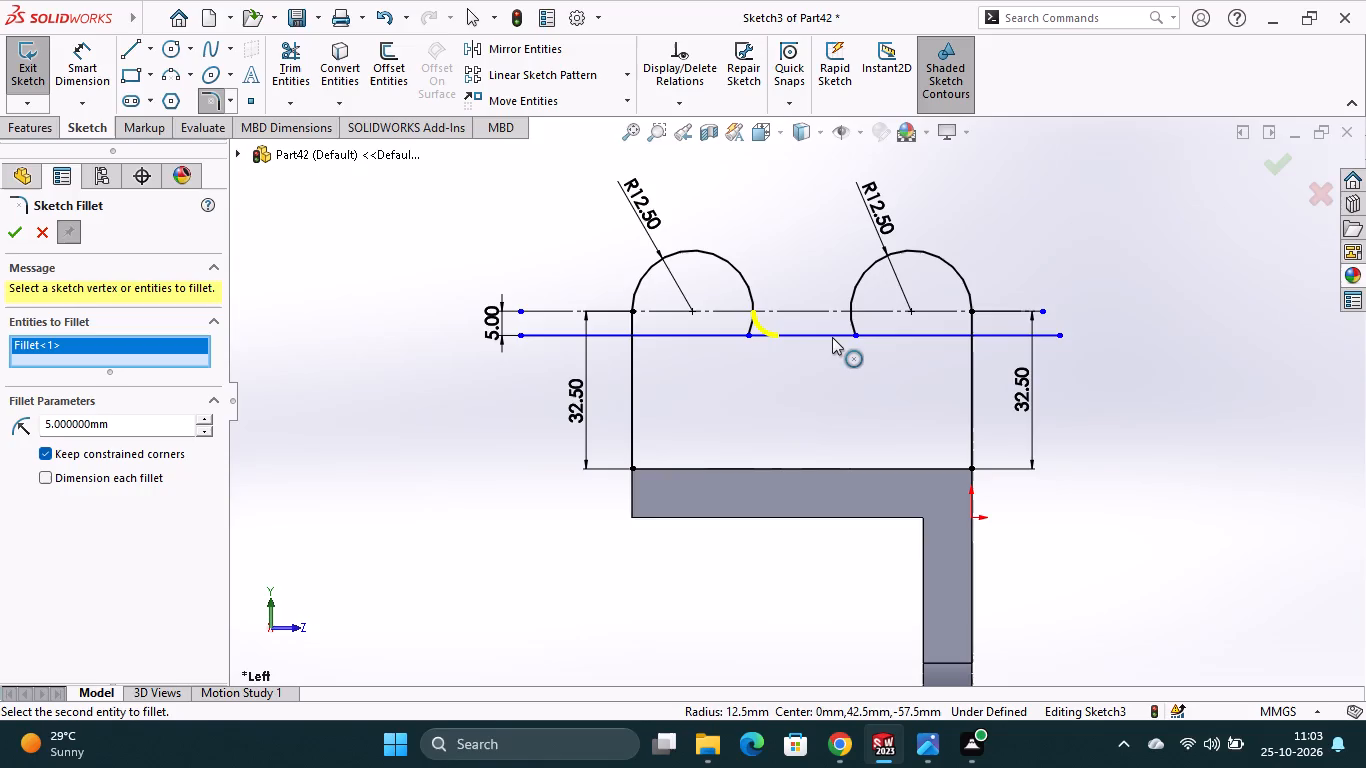
click(832, 335)
click(851, 324)
click(738, 381)
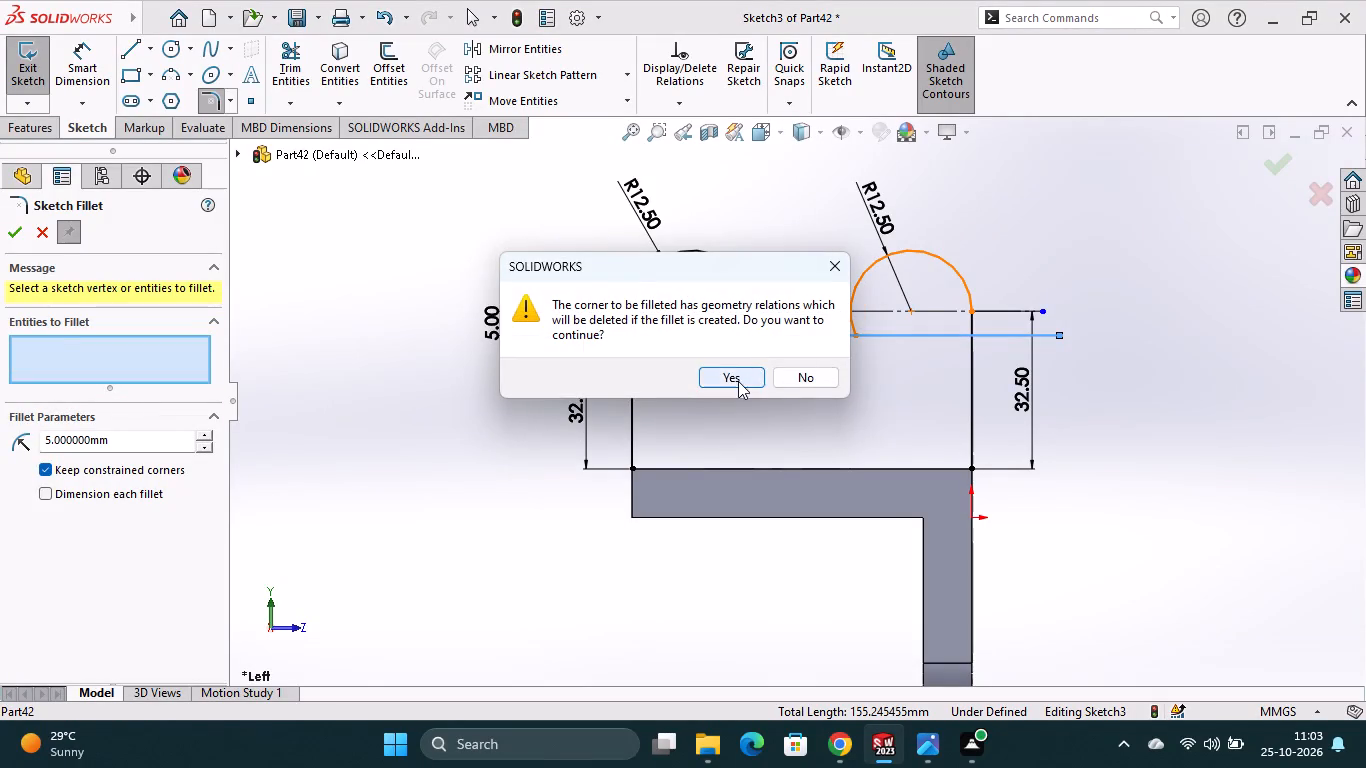
click(6, 230)
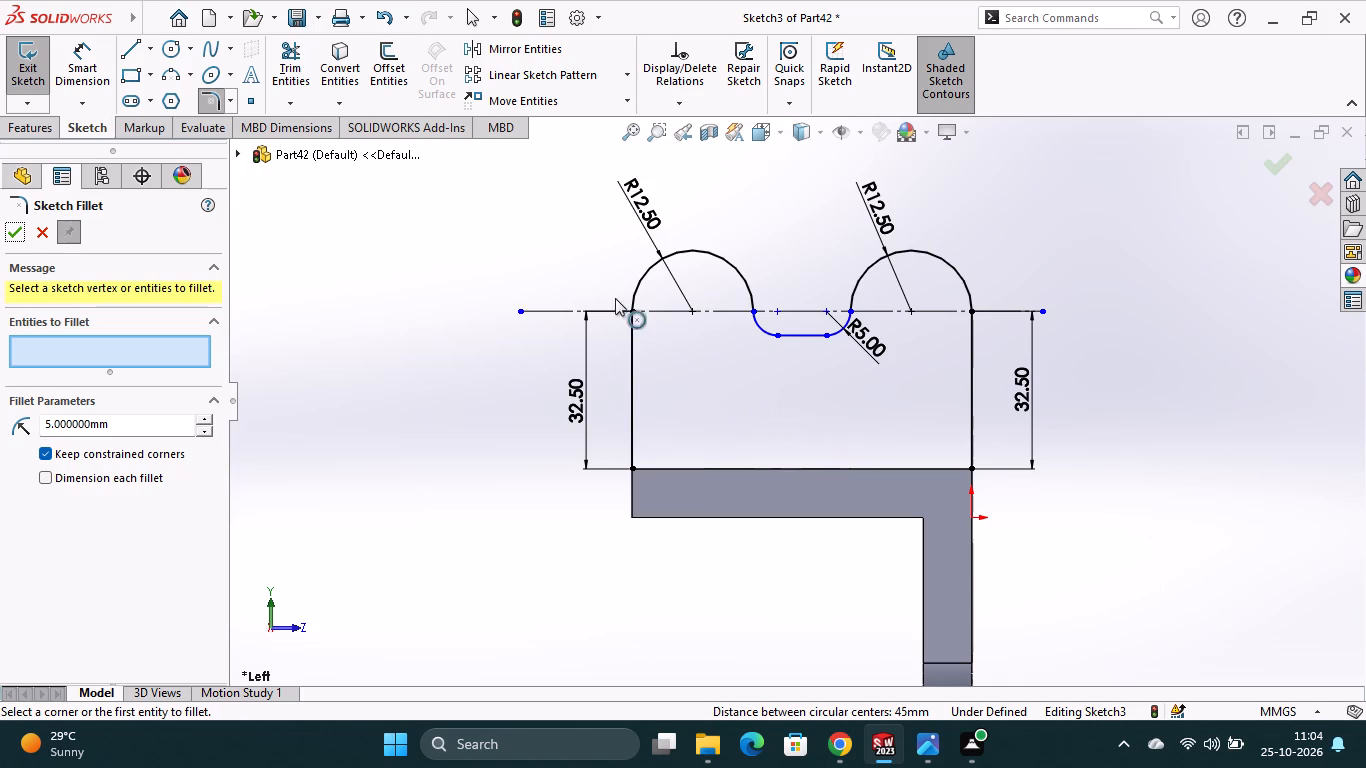
Convert the plate's top edge into a sketch line that closes the bottom of the two-lobed profile.
click(339, 57)
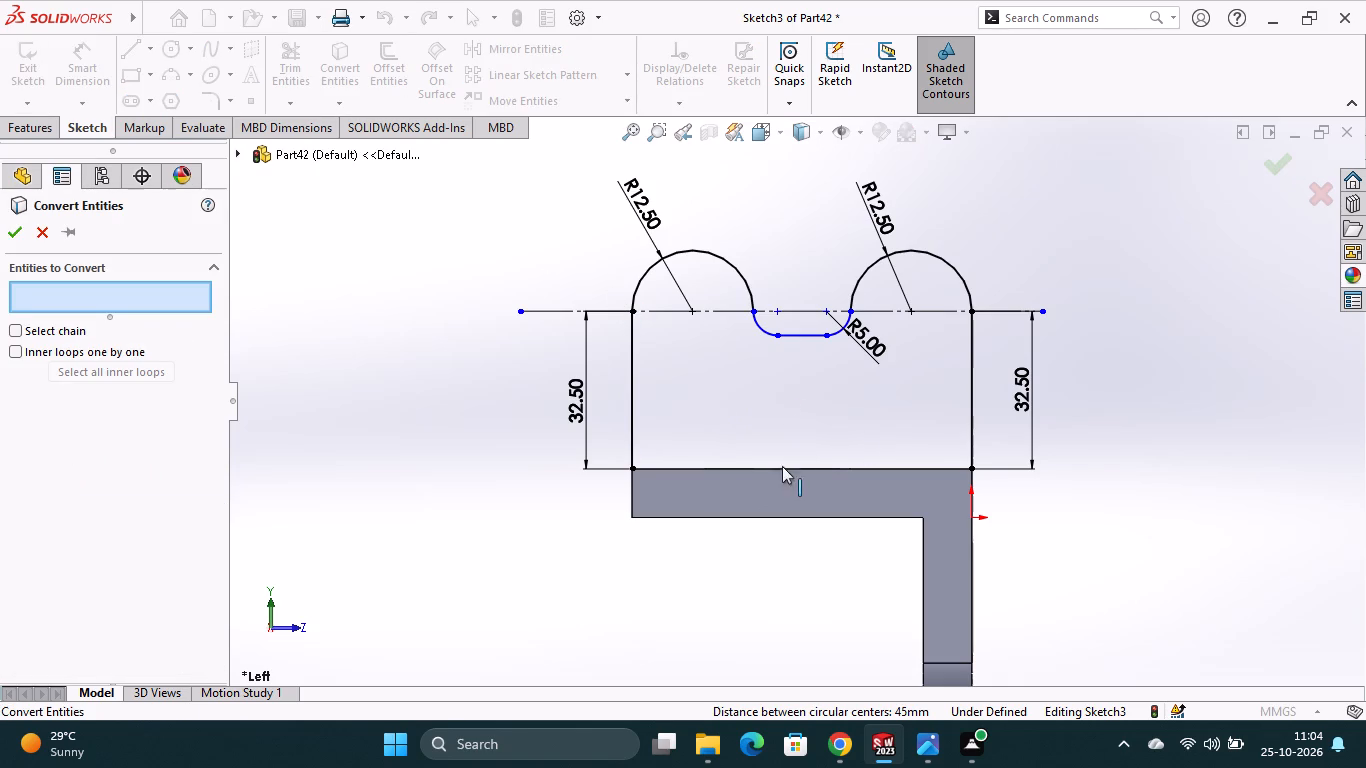
click(772, 464)
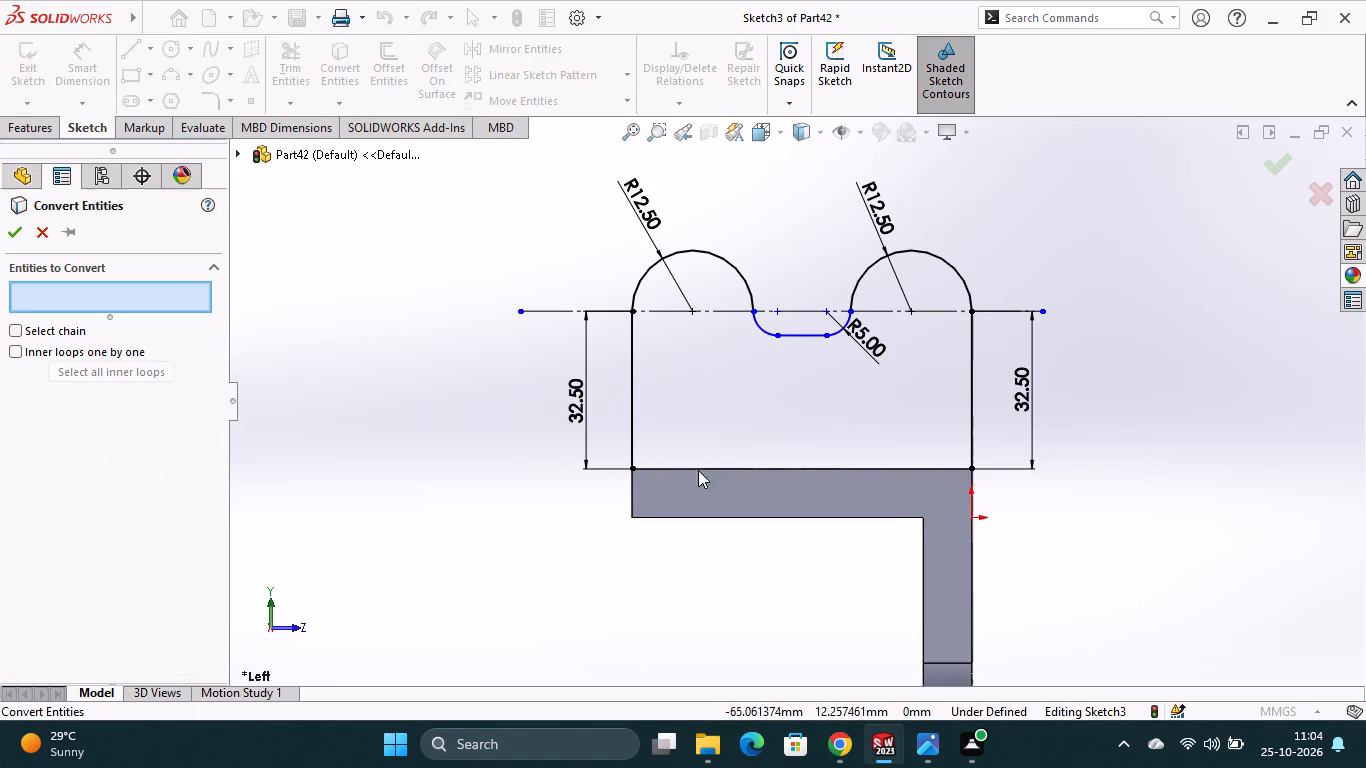
click(724, 469)
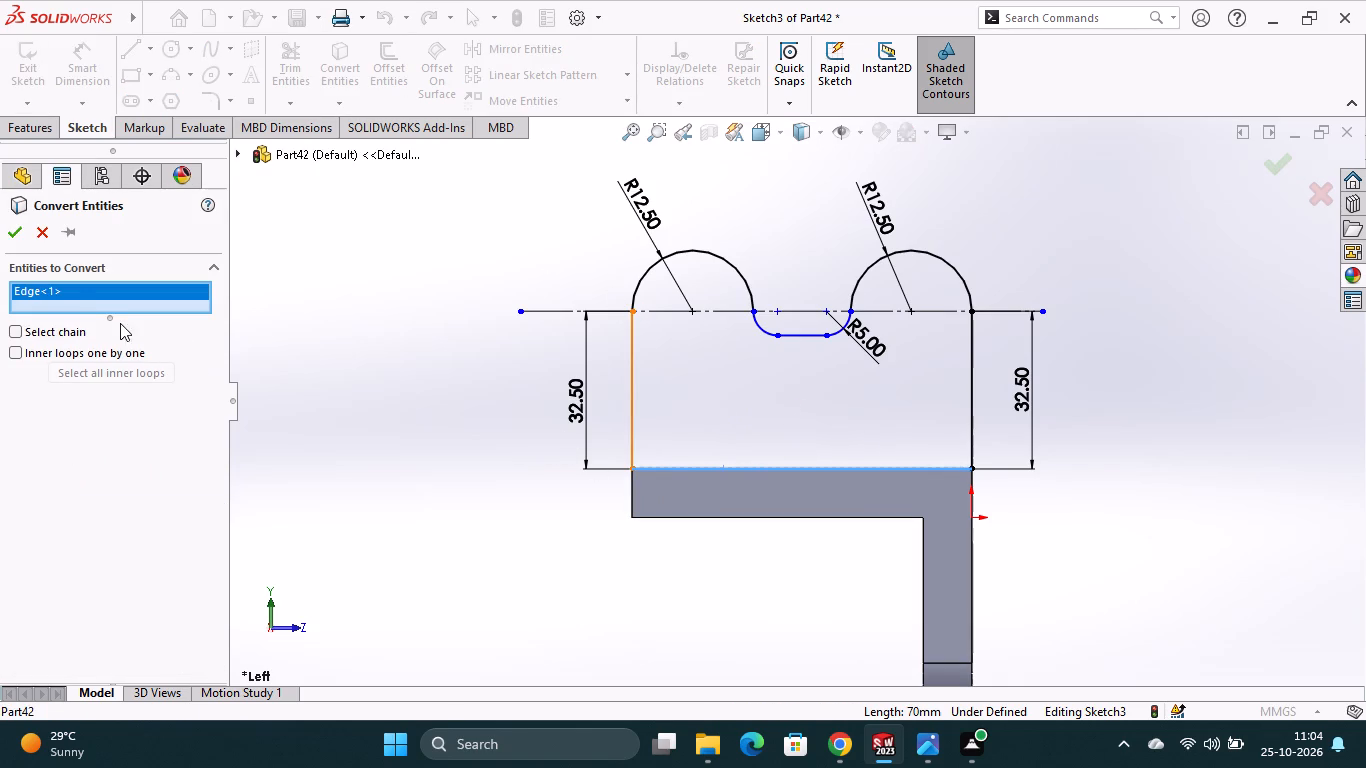
click(21, 241)
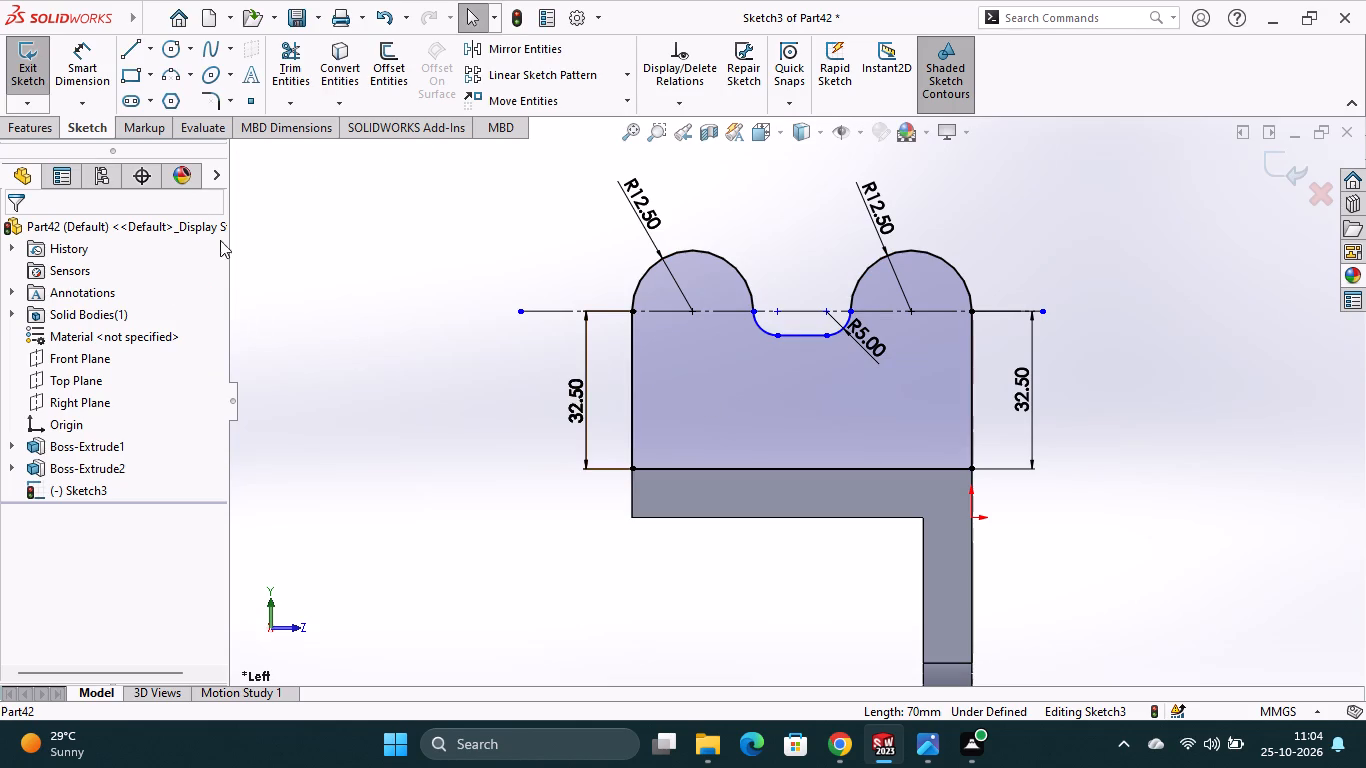
Extrude the two-lobed profile 12 mm blind in the reversed direction, merged with the plate.
click(49, 135)
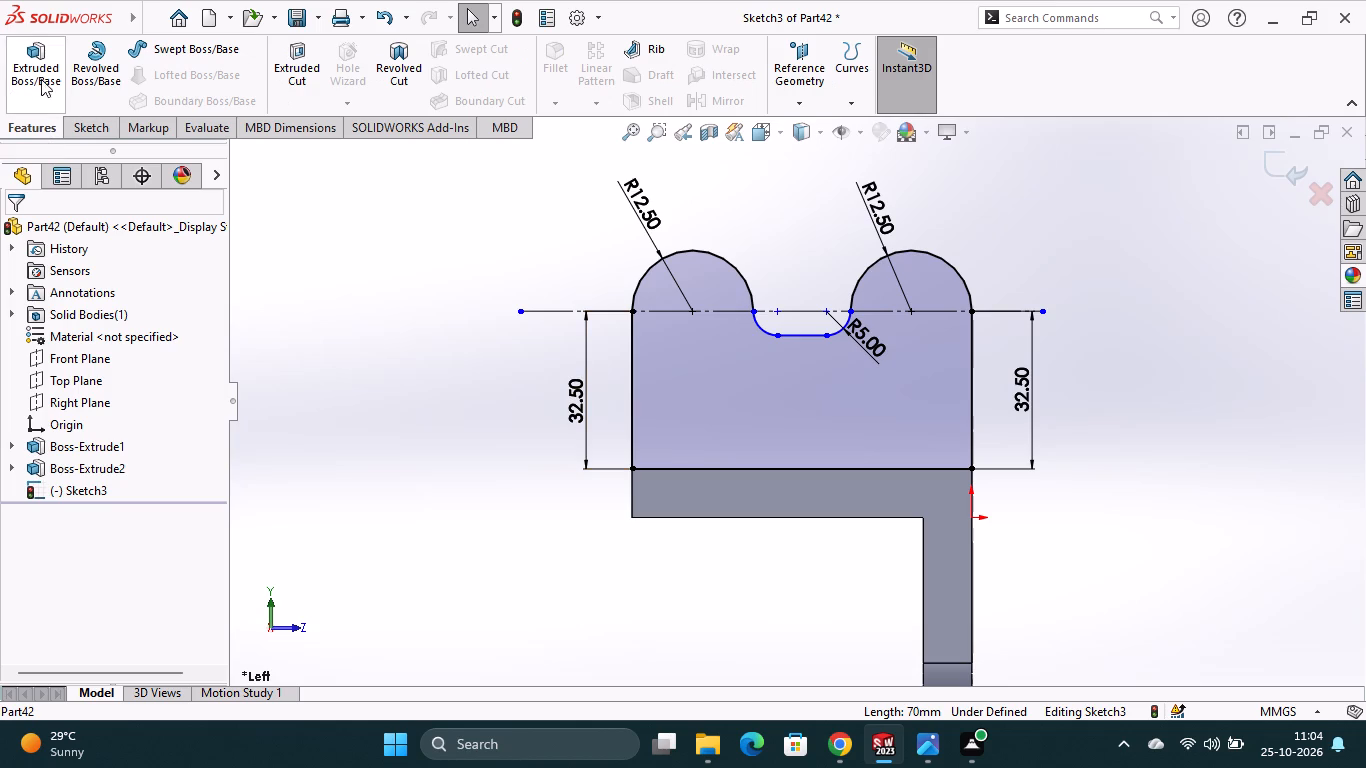
click(45, 75)
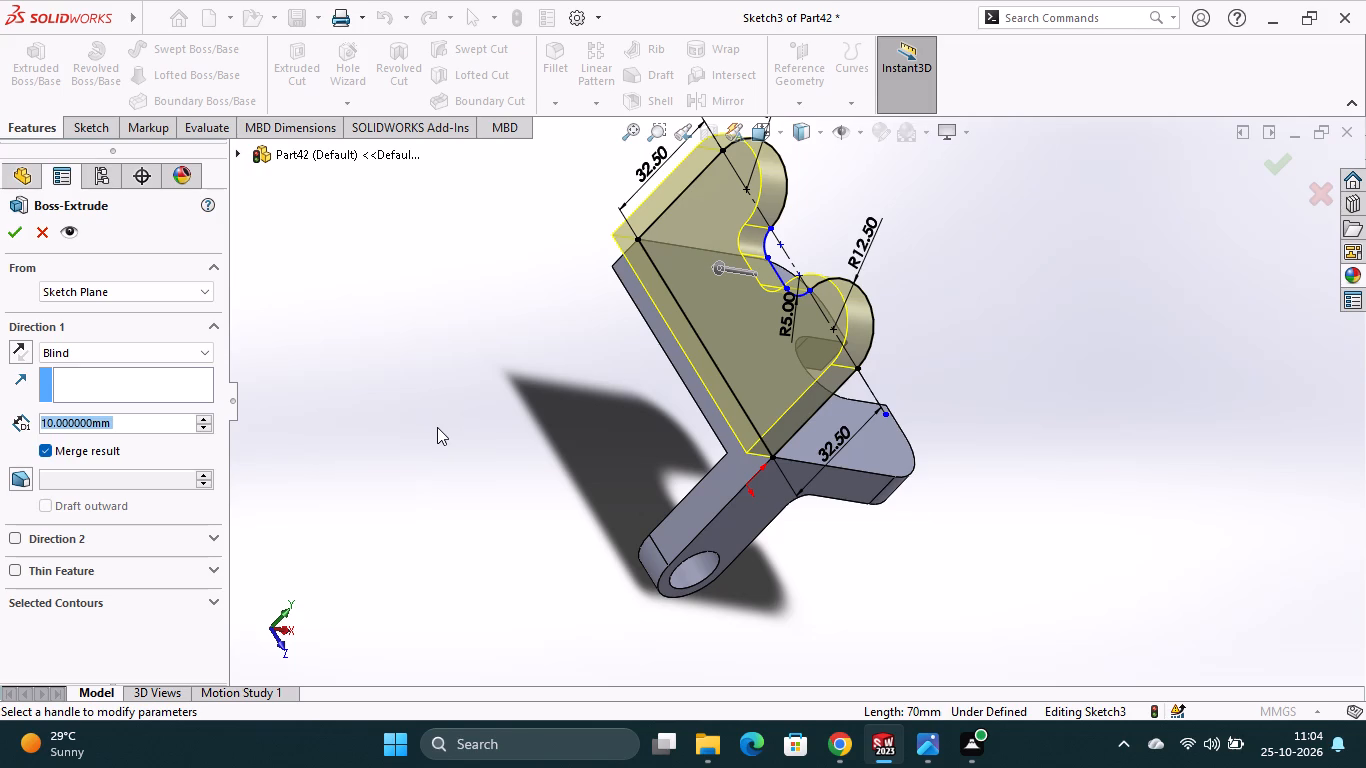
text(12)
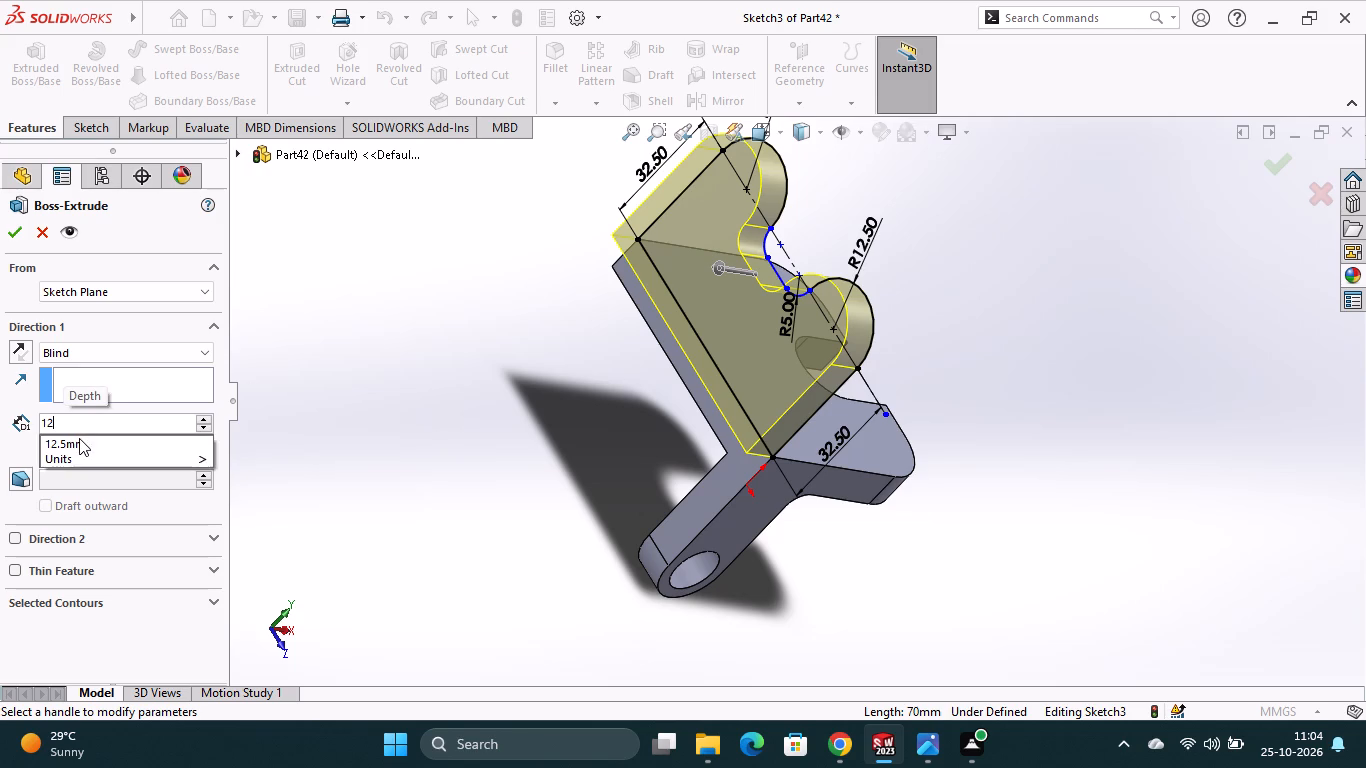
key(Return)
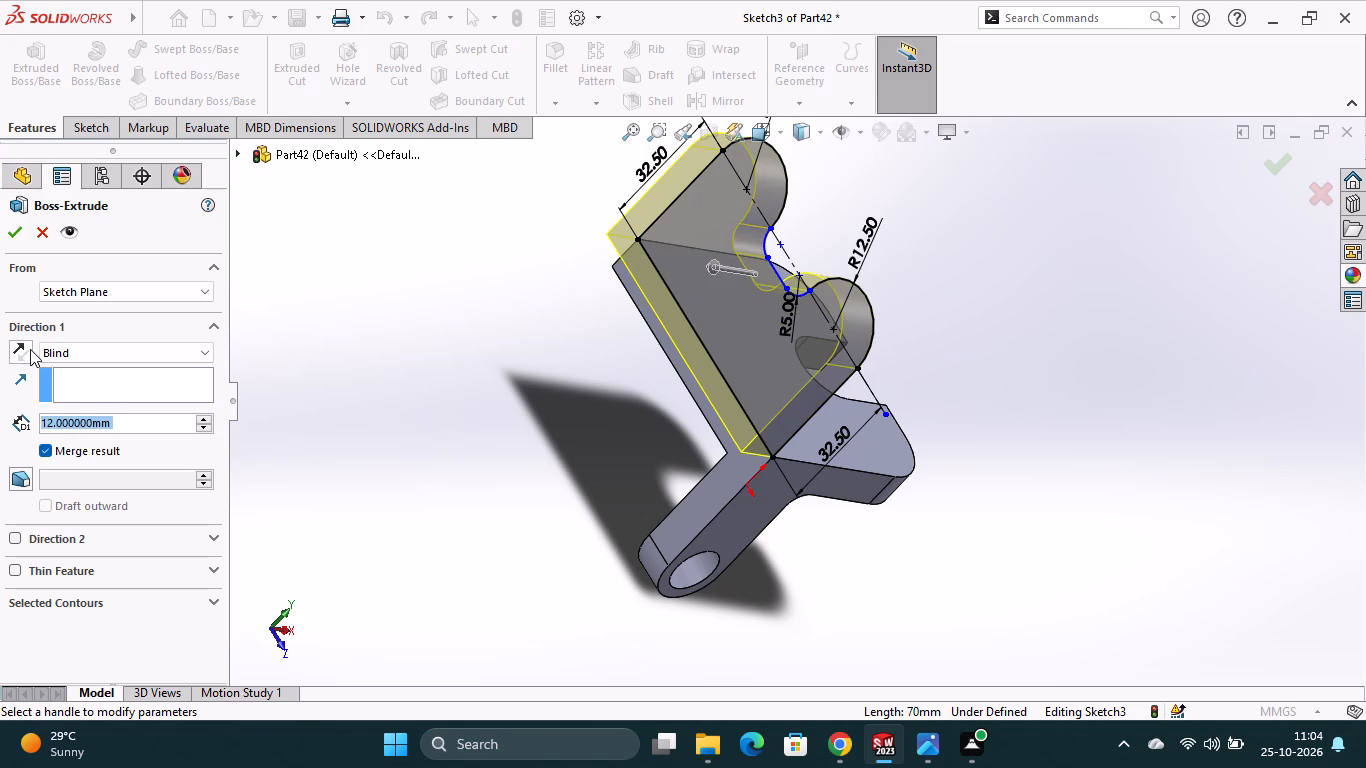
click(30, 349)
click(21, 233)
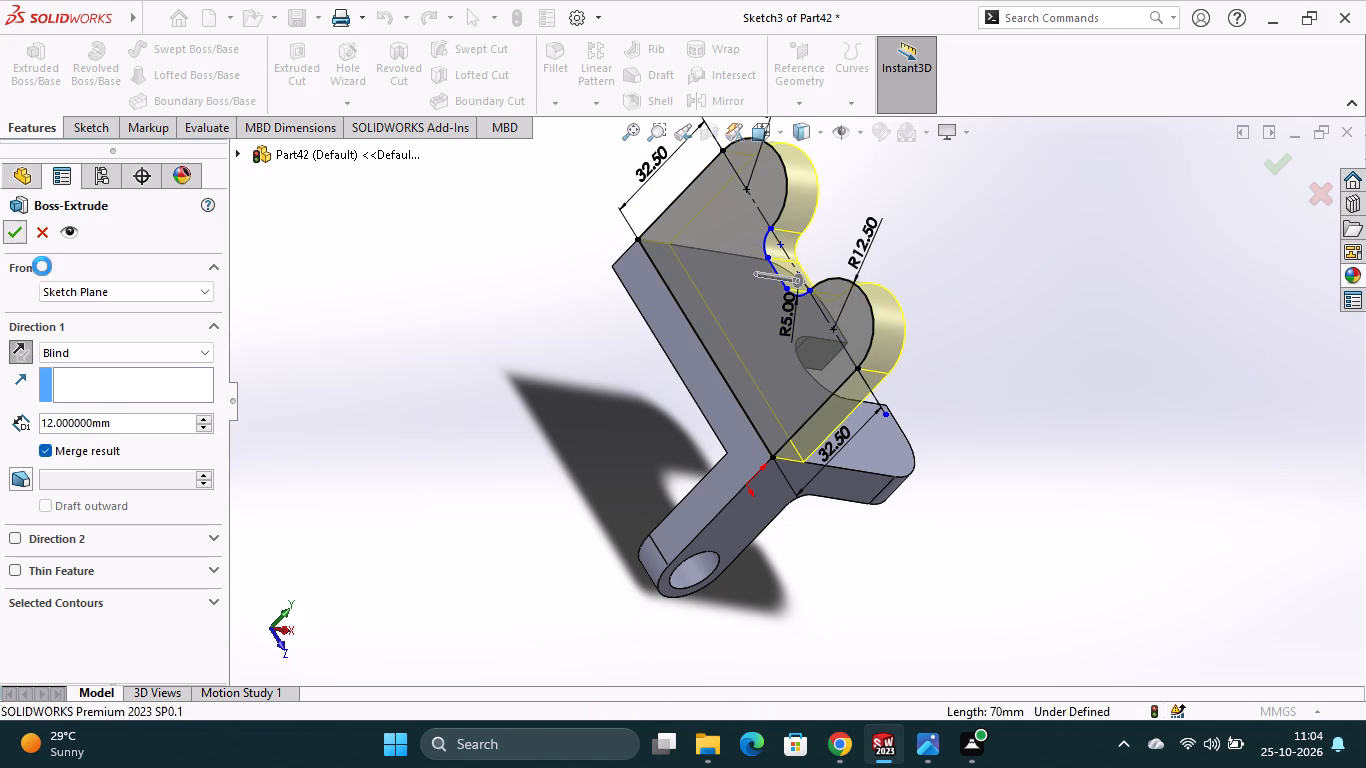
click(606, 546)
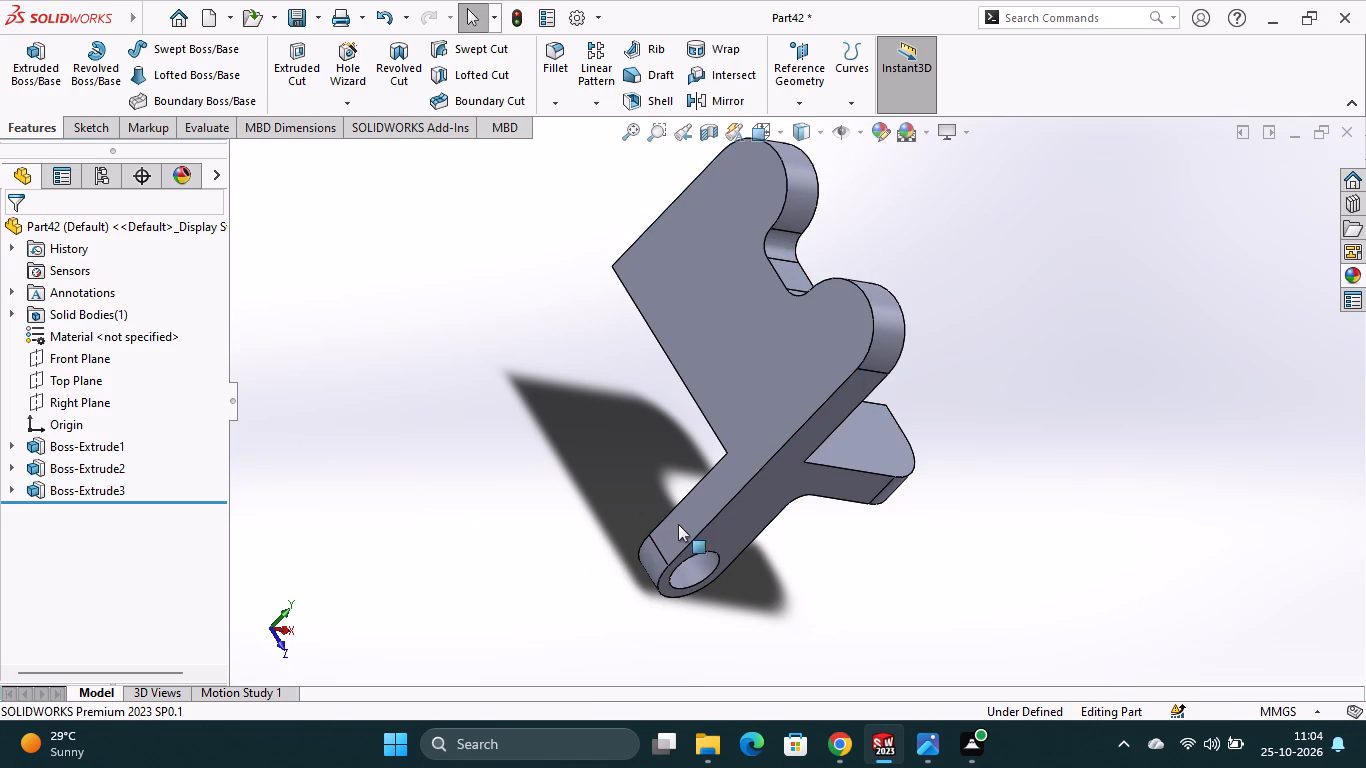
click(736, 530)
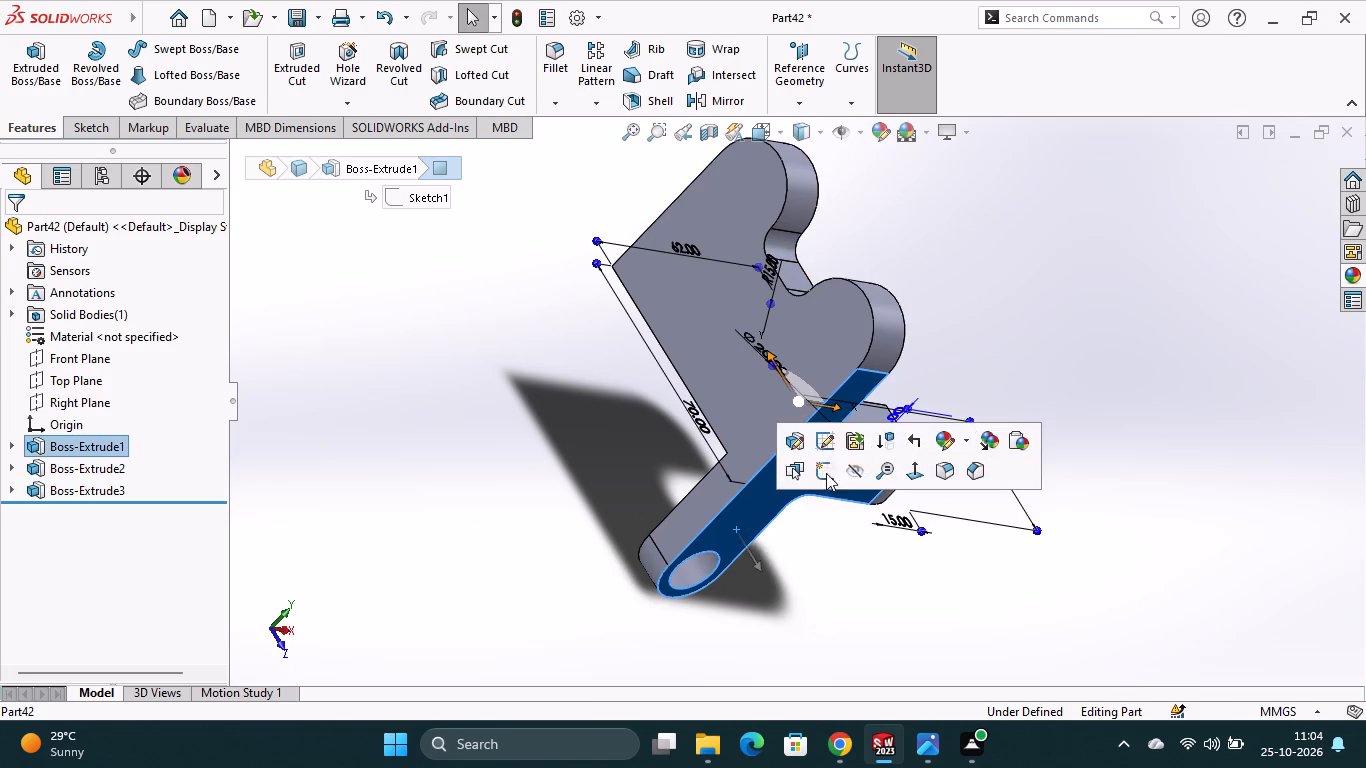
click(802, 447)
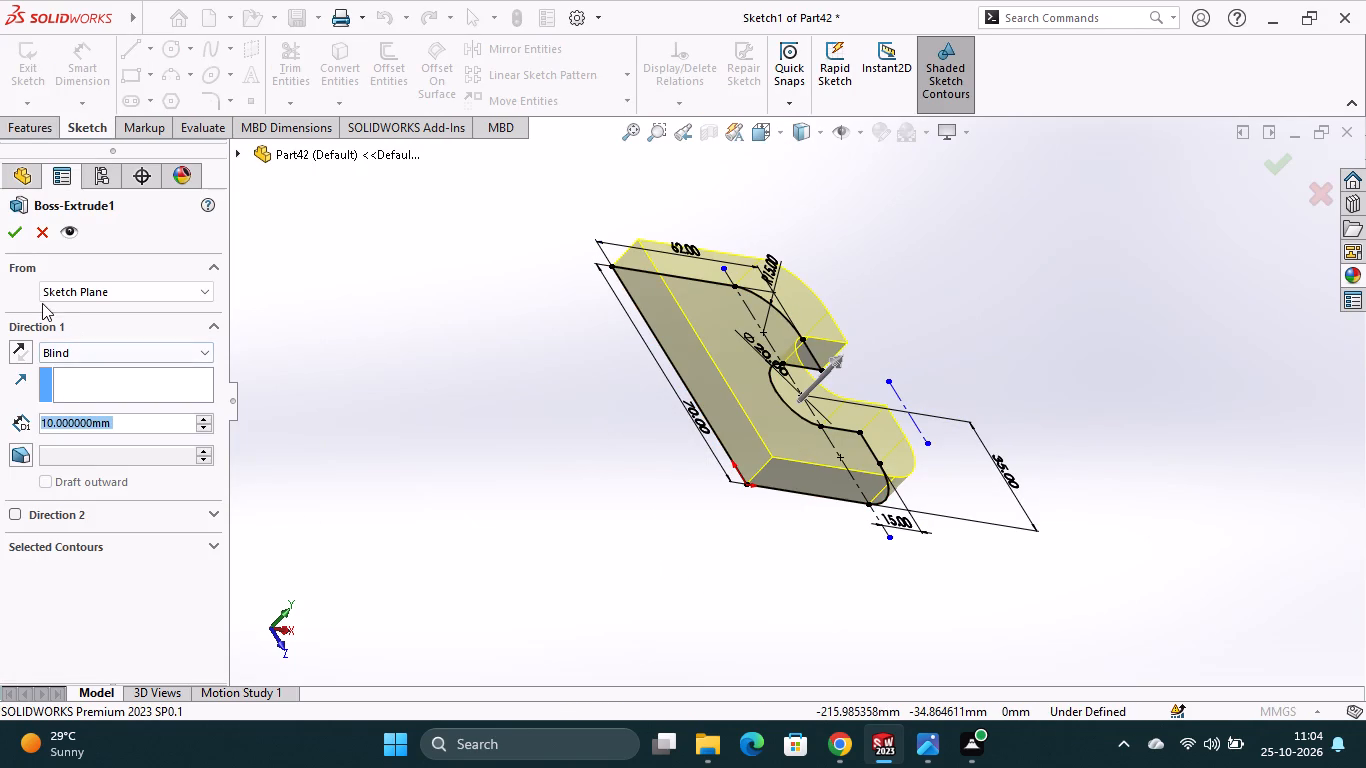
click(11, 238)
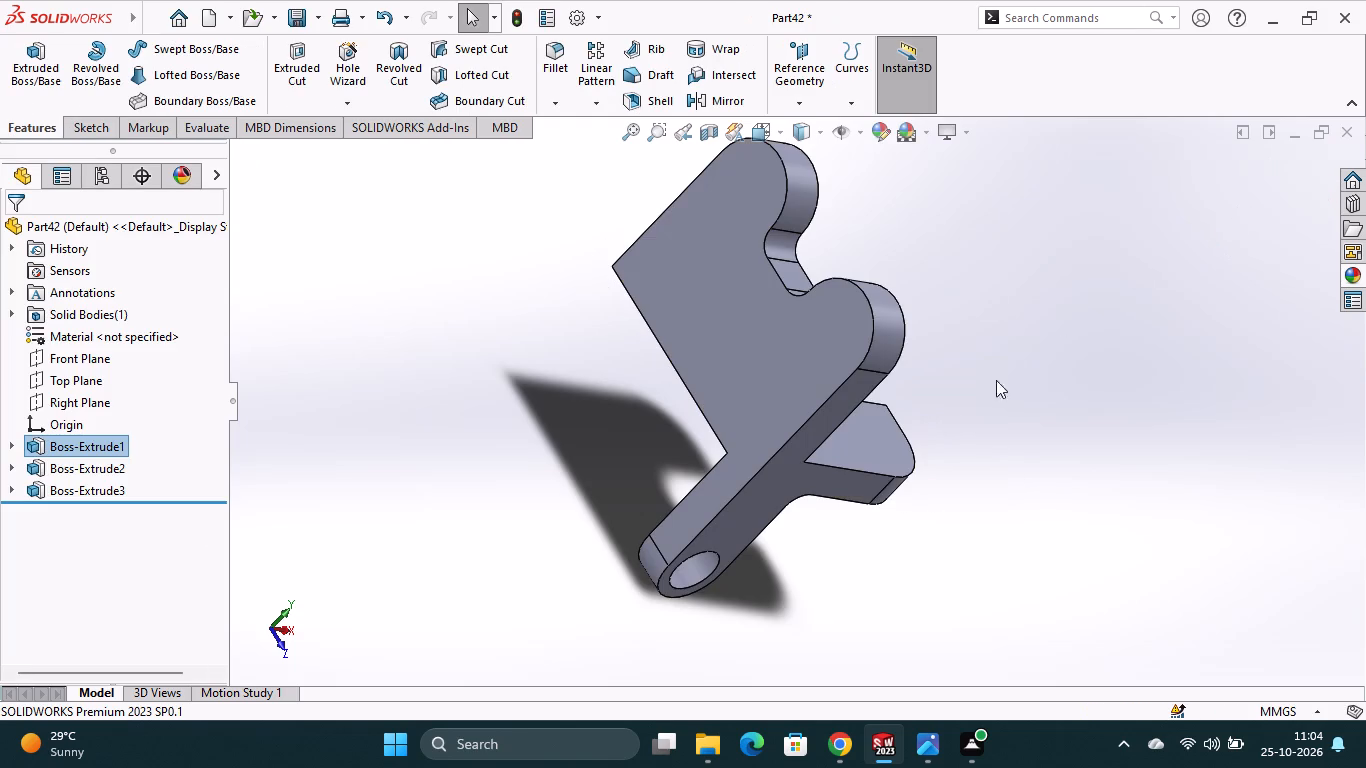
Change the end condition of the lower tab's extrusion to Through All so it spans the plate's full width.
middle_drag(924, 577, 783, 391)
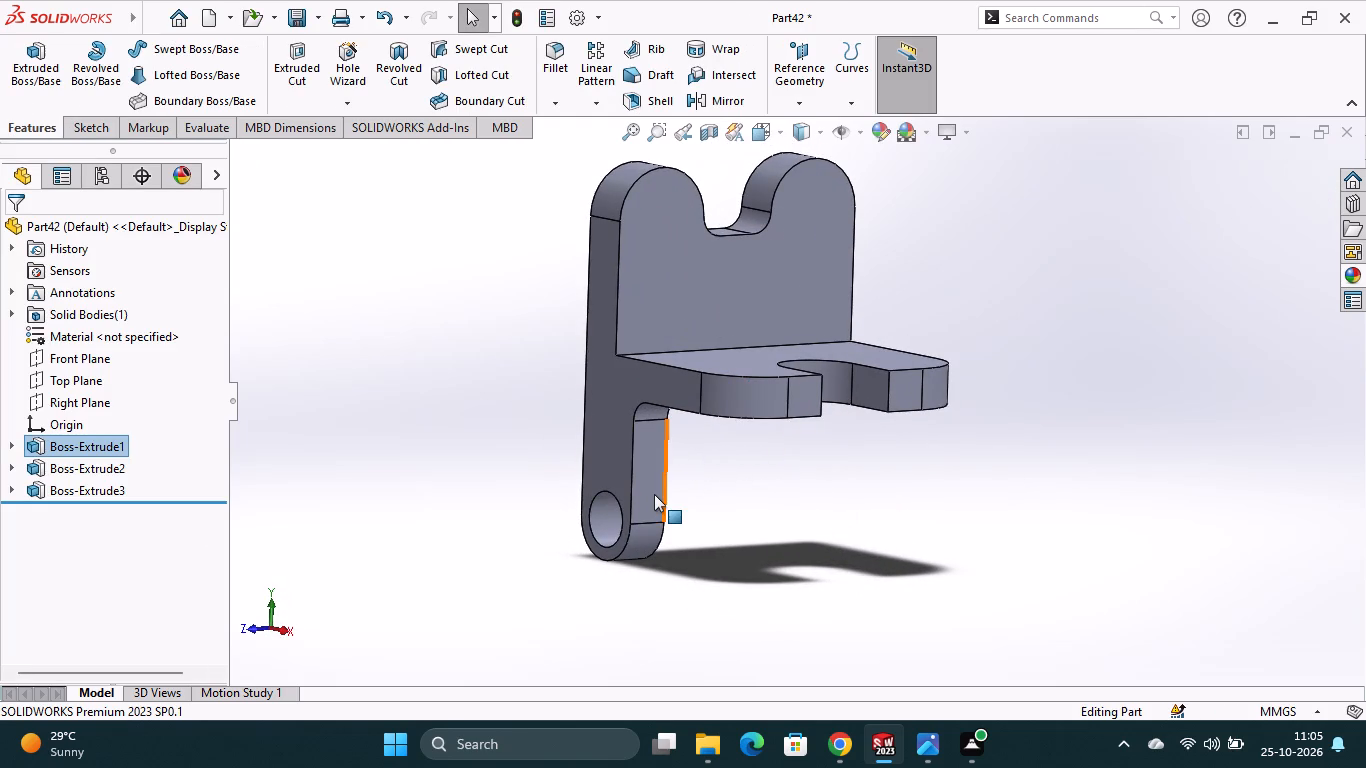
click(654, 494)
click(713, 410)
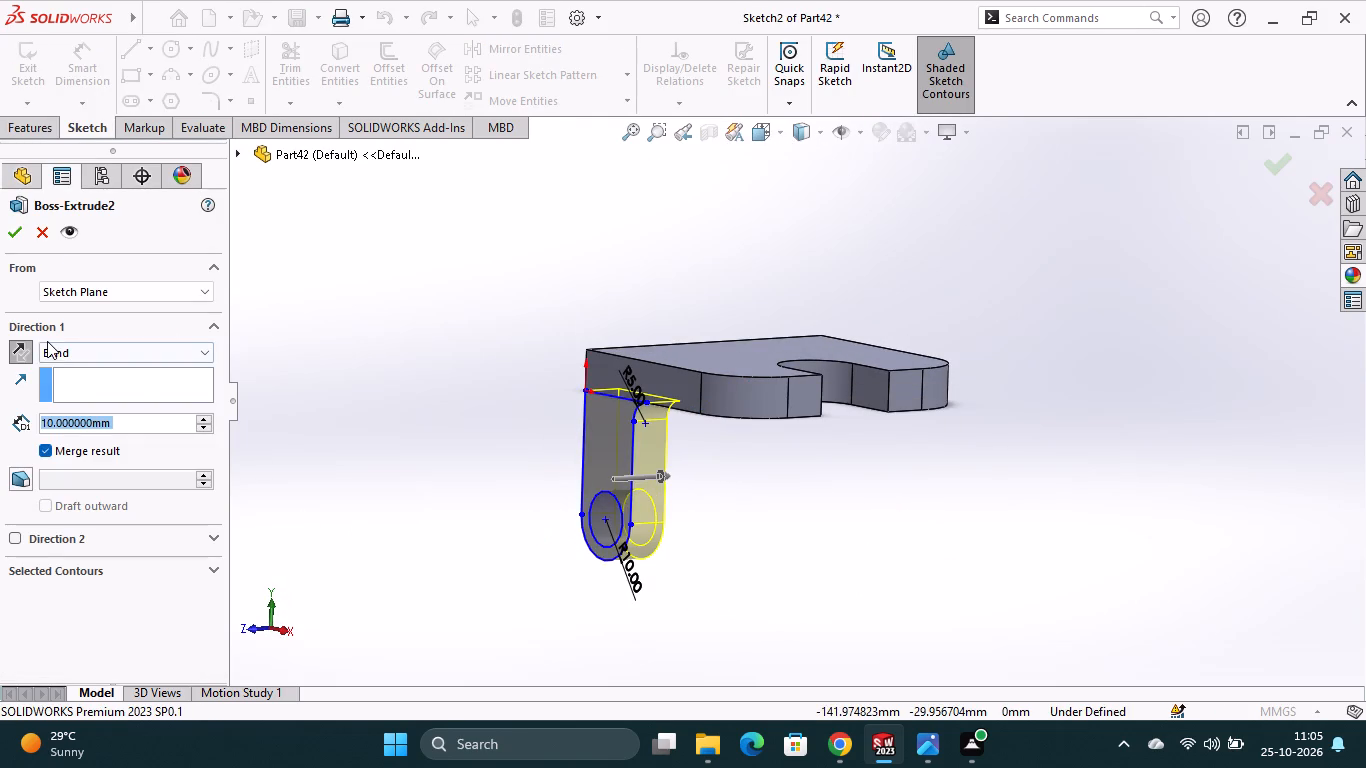
click(48, 350)
click(60, 378)
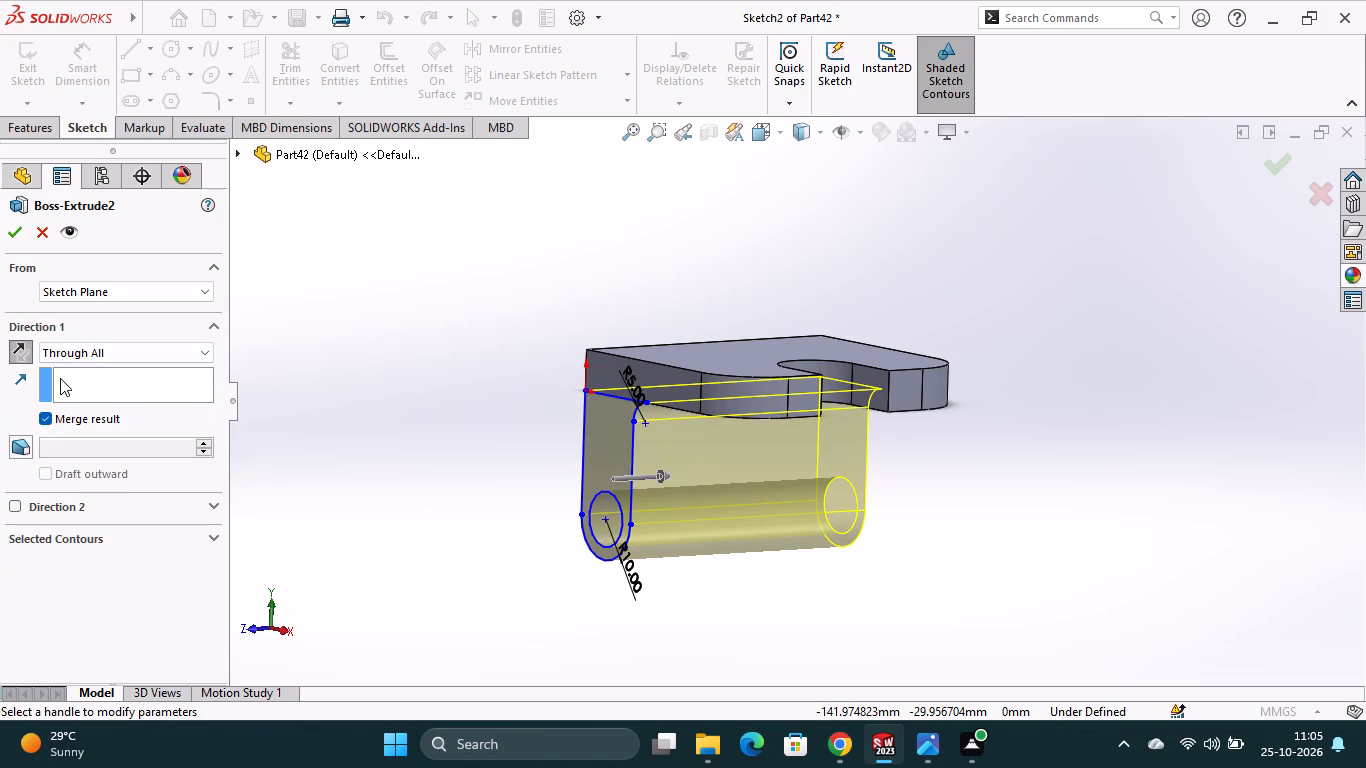
click(22, 234)
click(523, 581)
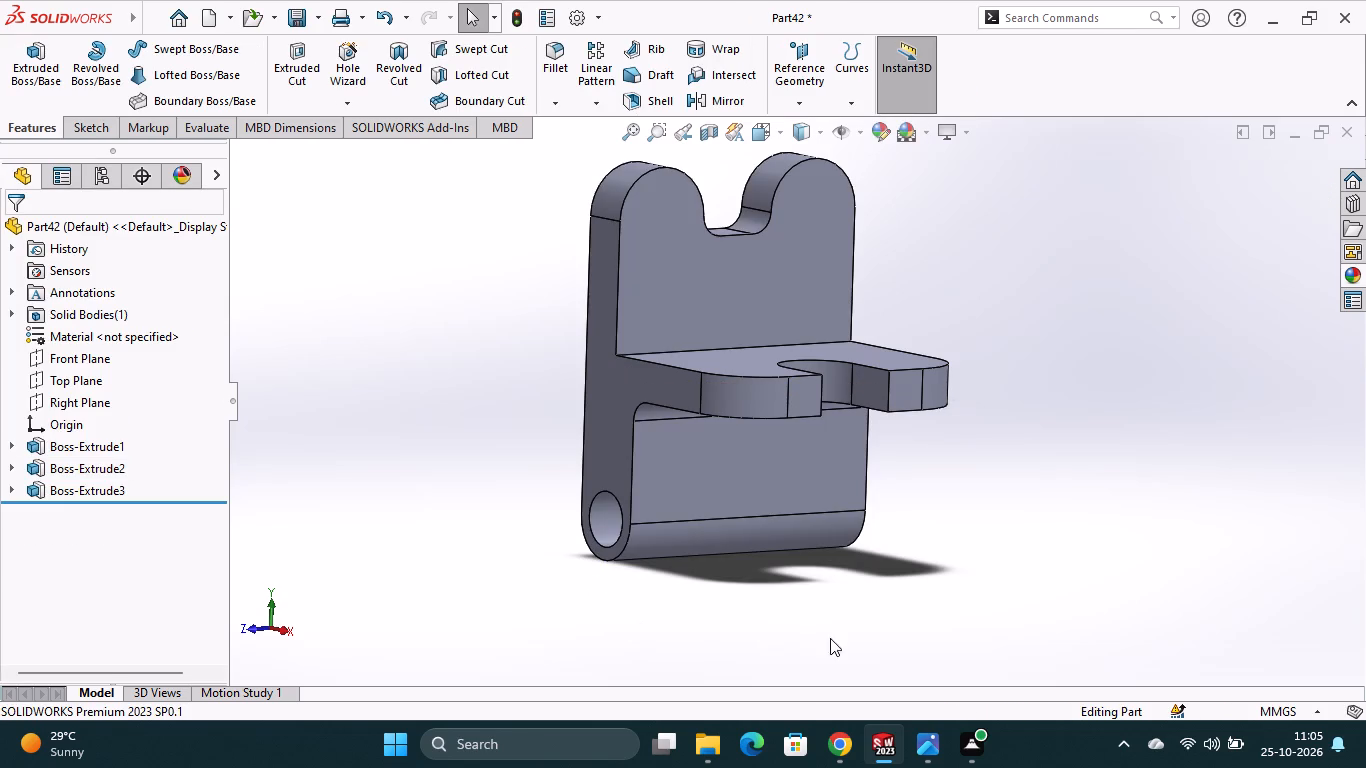
middle_drag(855, 633, 692, 645)
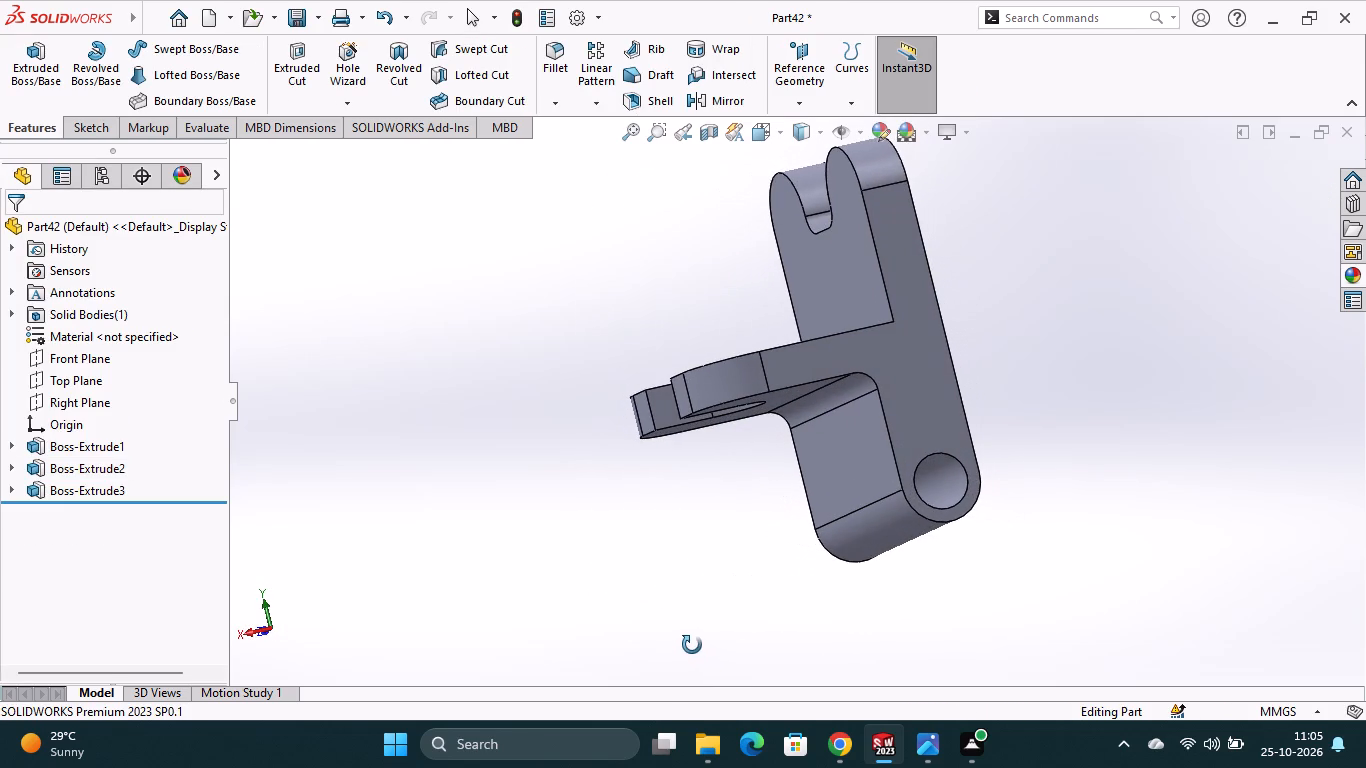
Sketch two circles concentric with the lobes on the upper wall's plate-side face, about 18.7 mm and 17.5 mm in diameter.
middle_drag(692, 645, 755, 663)
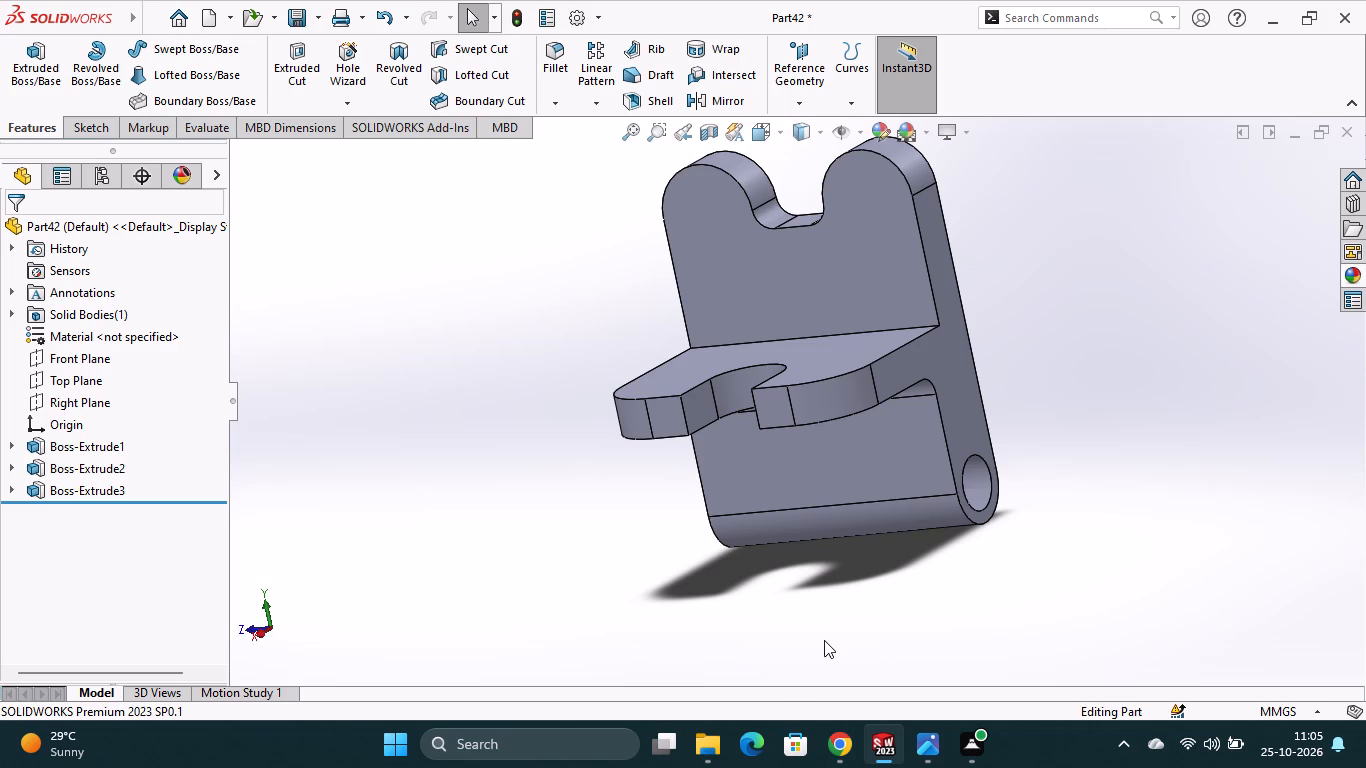
middle_drag(835, 638, 1013, 630)
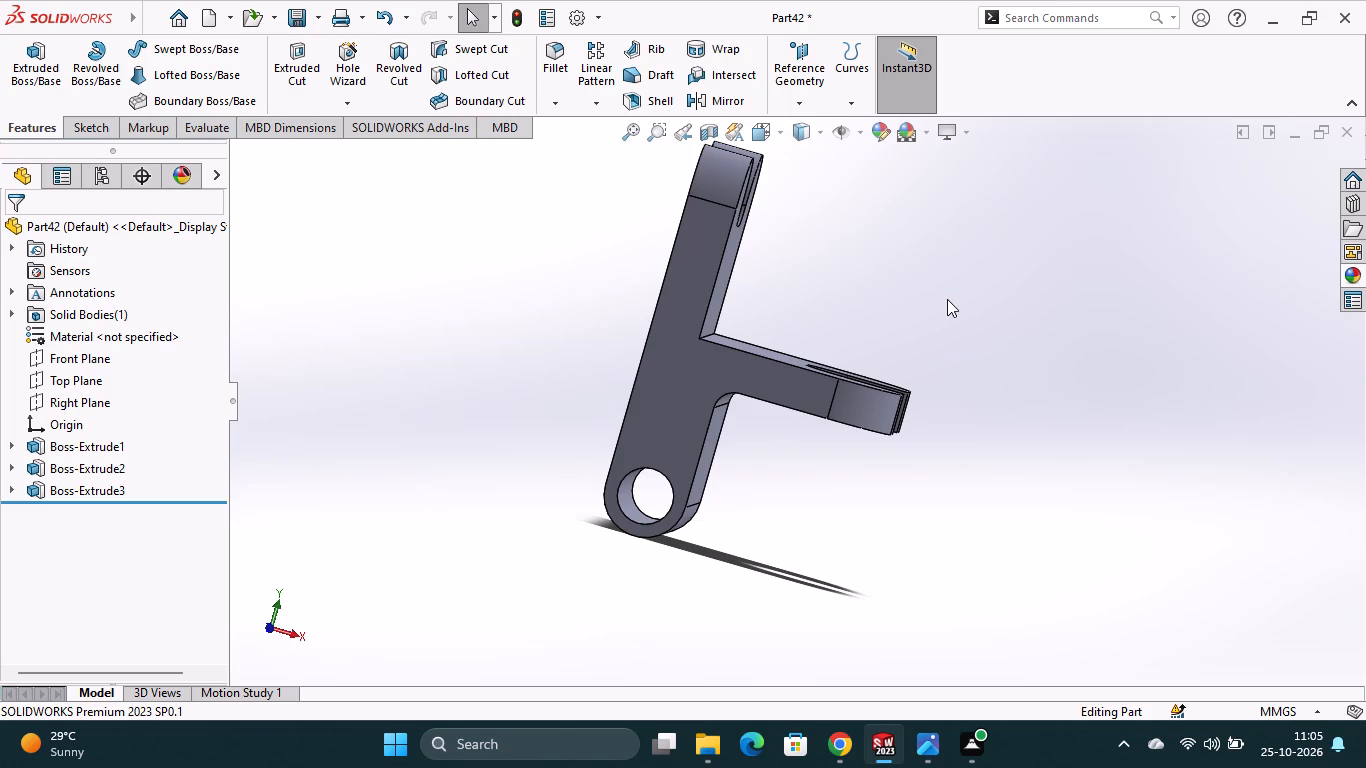
scroll(897, 332, up, 1)
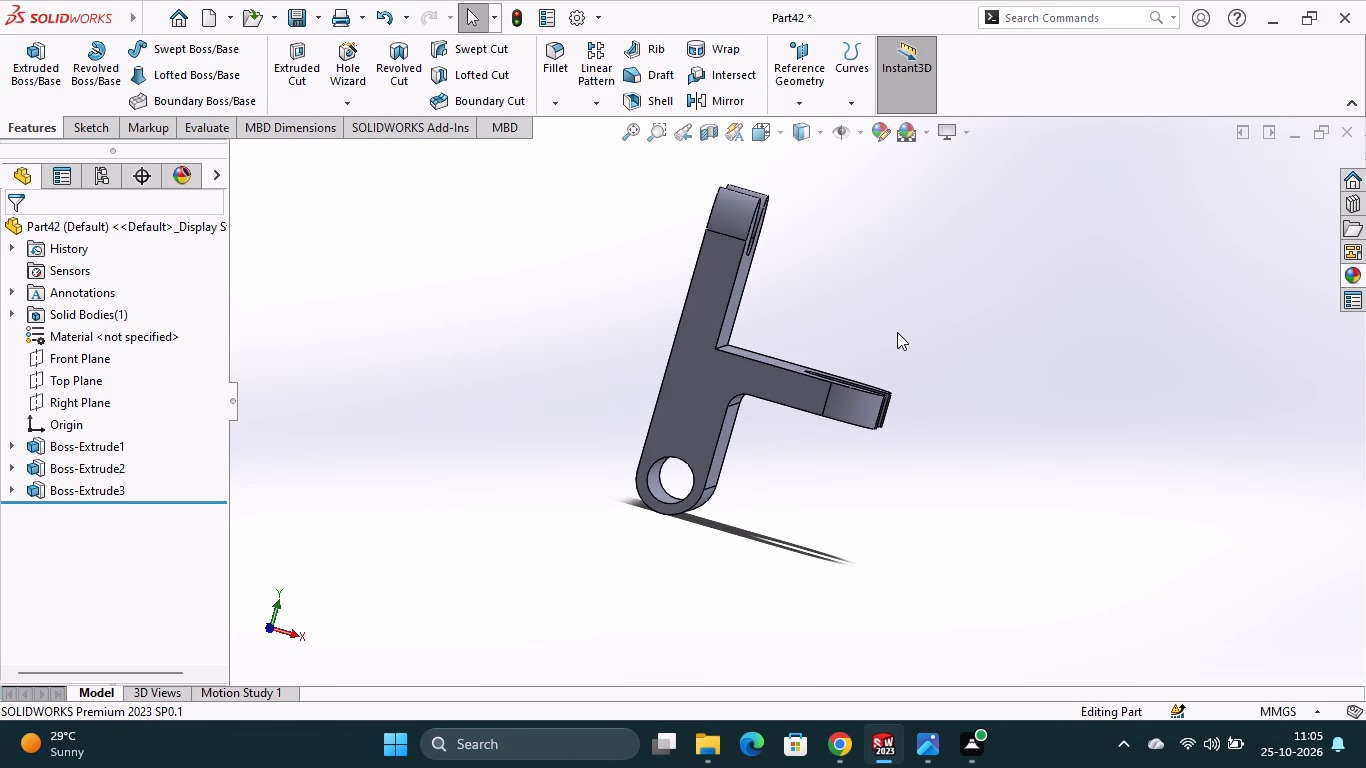
click(779, 139)
click(871, 196)
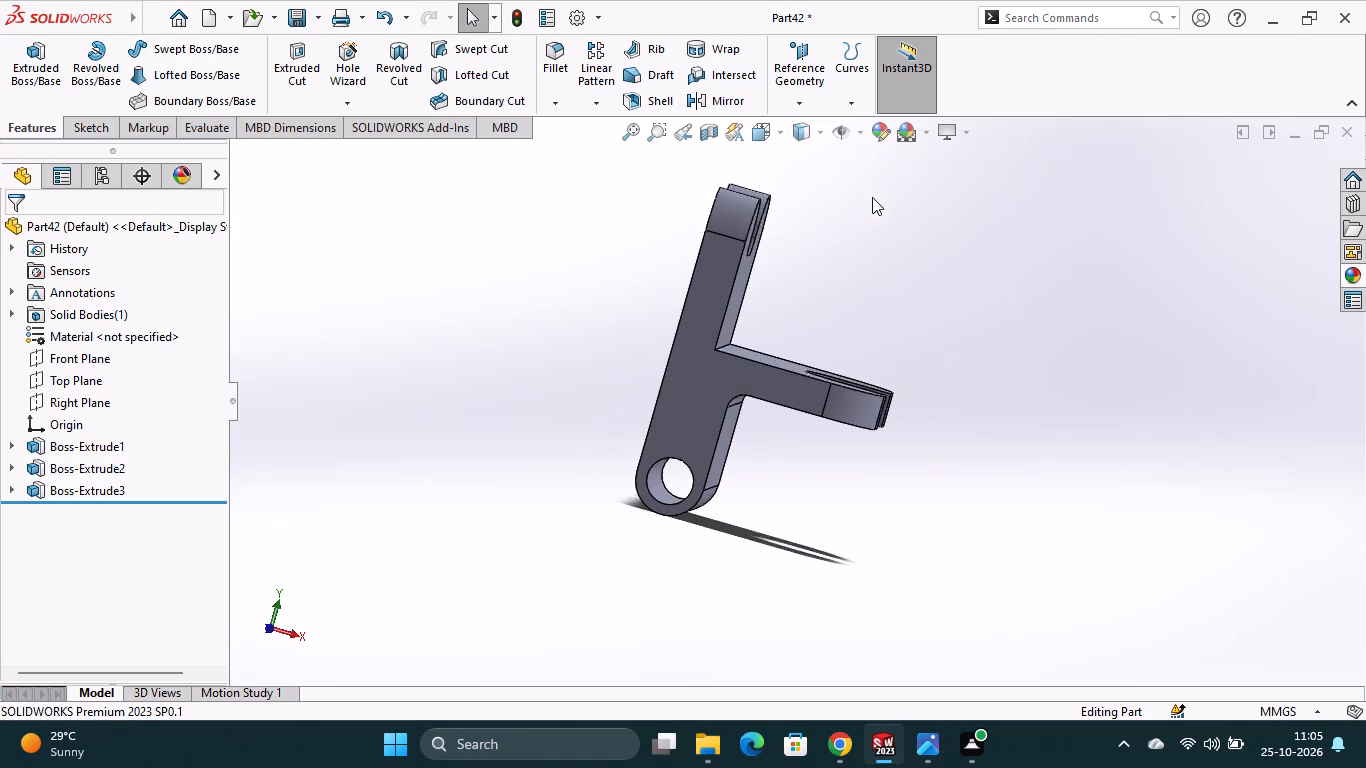
click(903, 244)
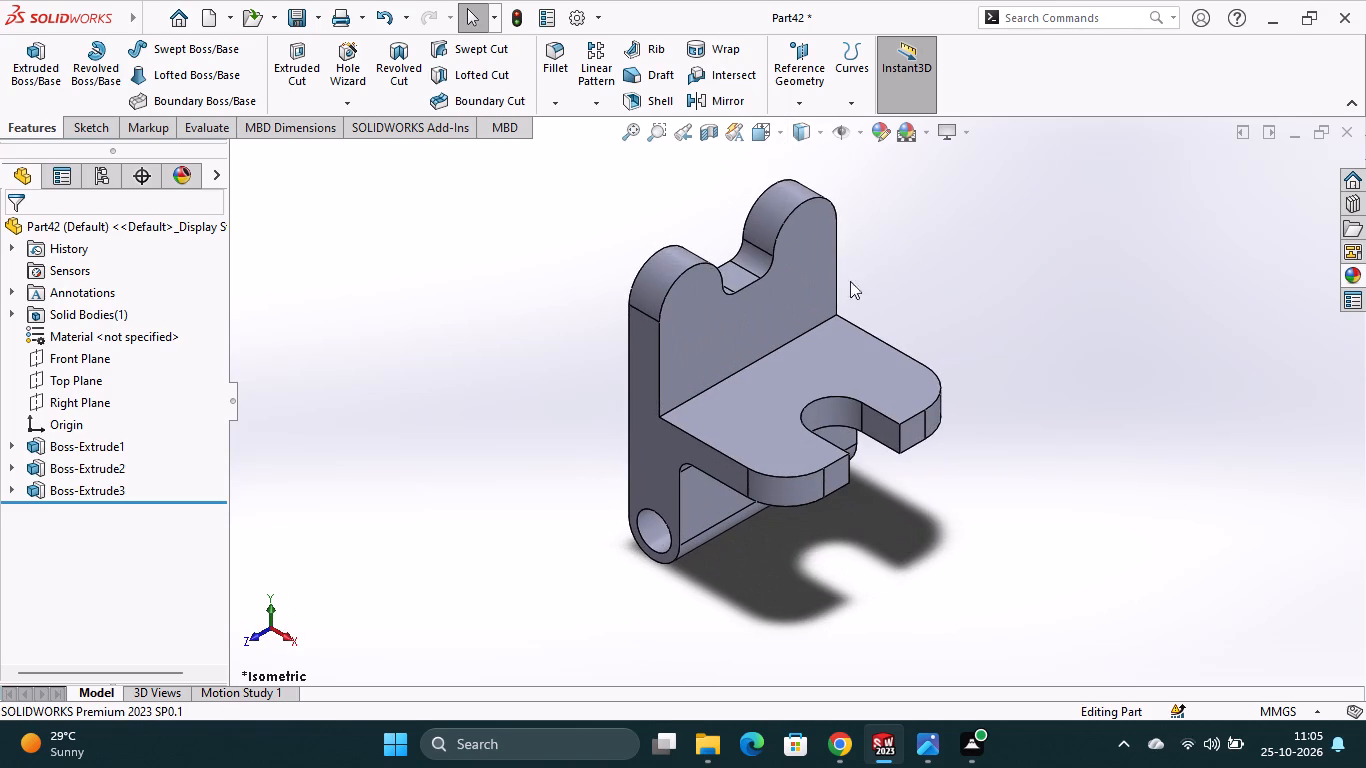
click(677, 322)
click(764, 266)
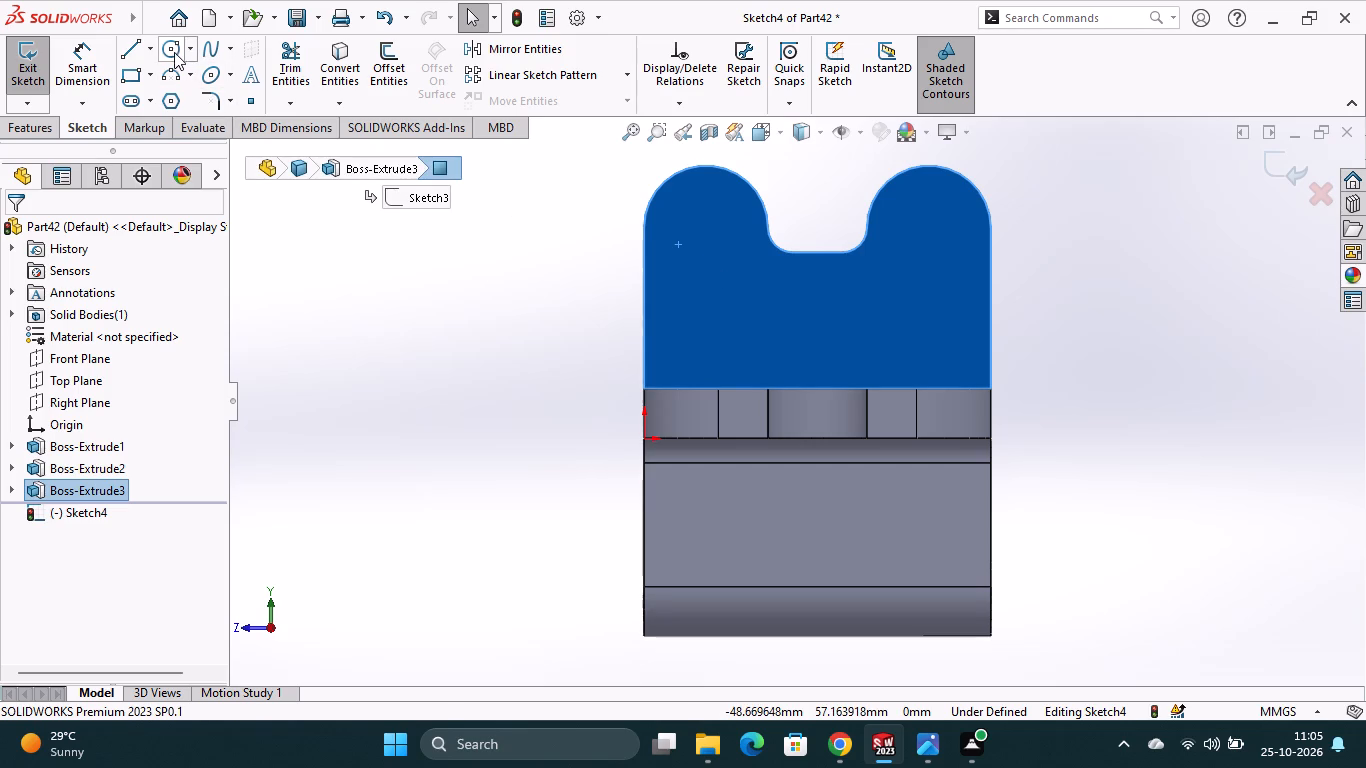
click(173, 50)
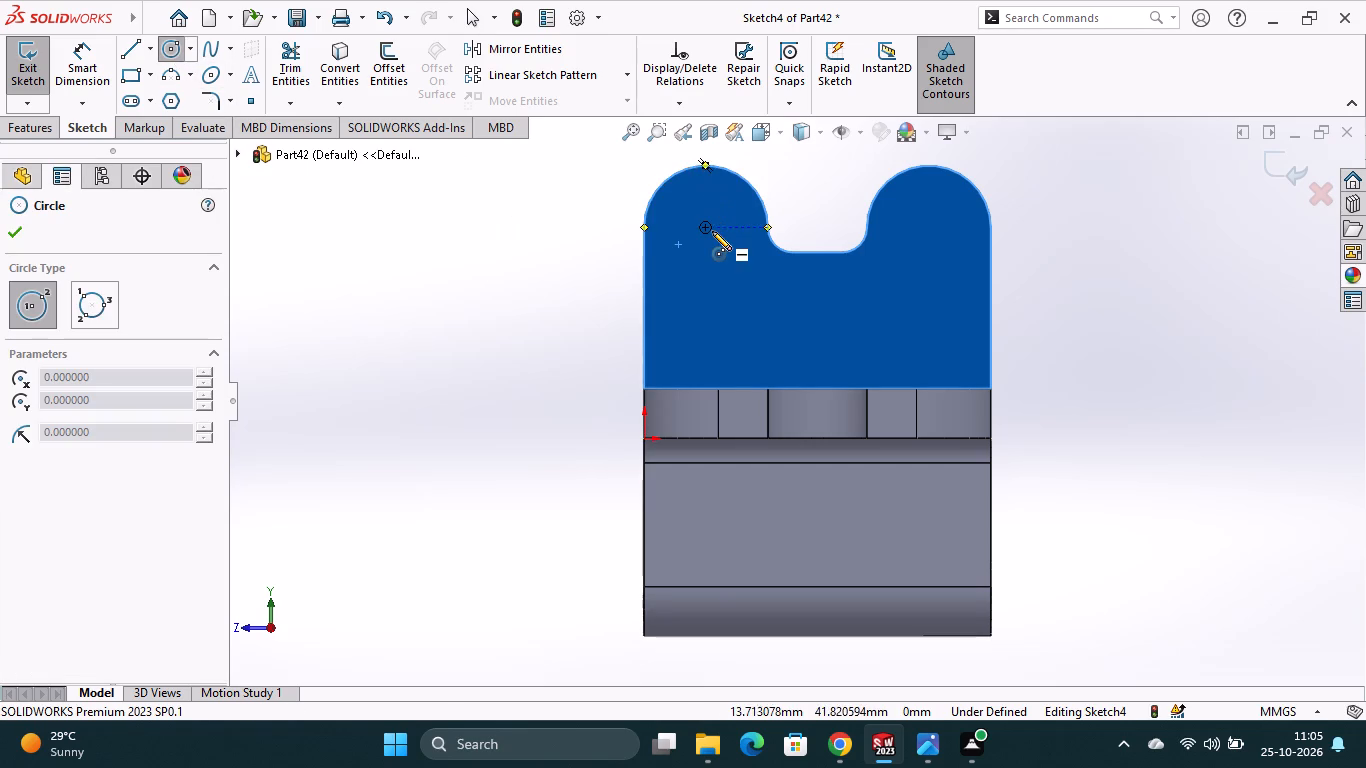
click(704, 228)
click(719, 272)
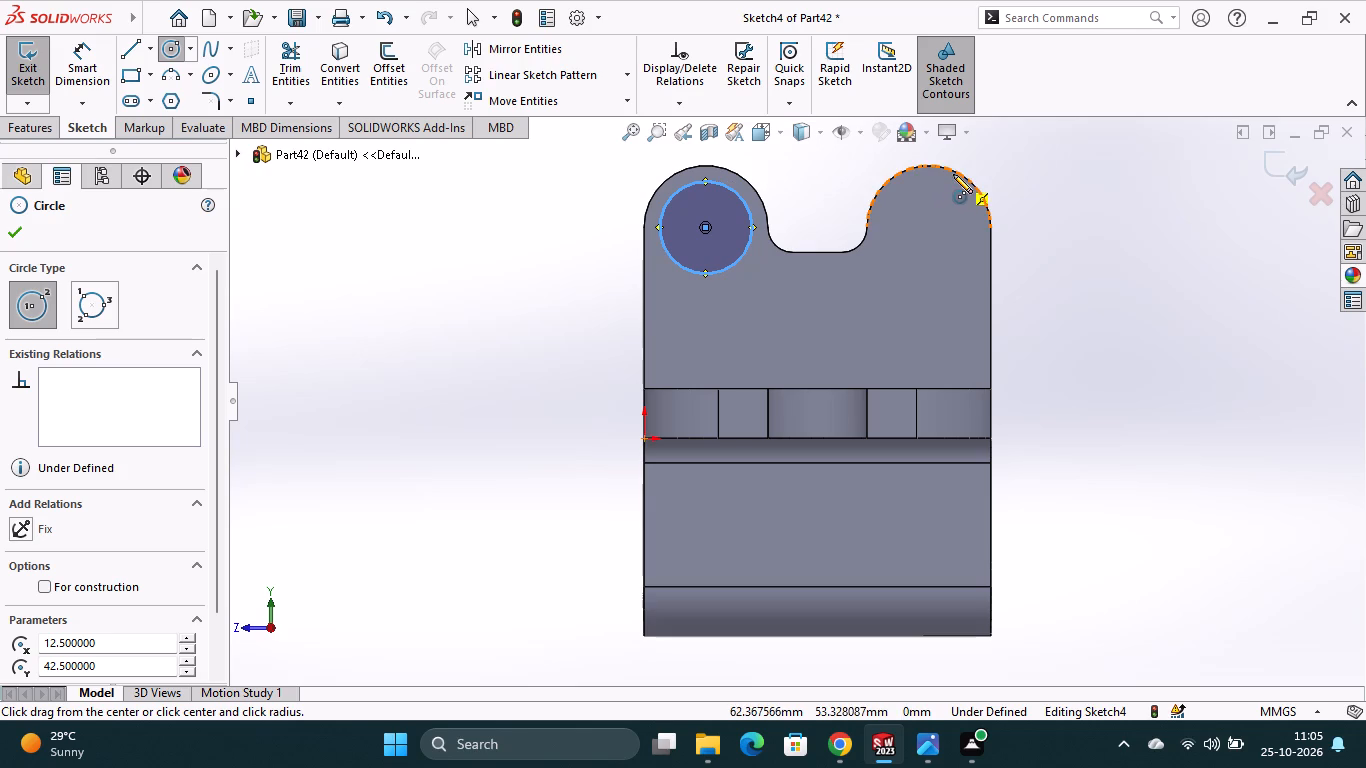
click(928, 228)
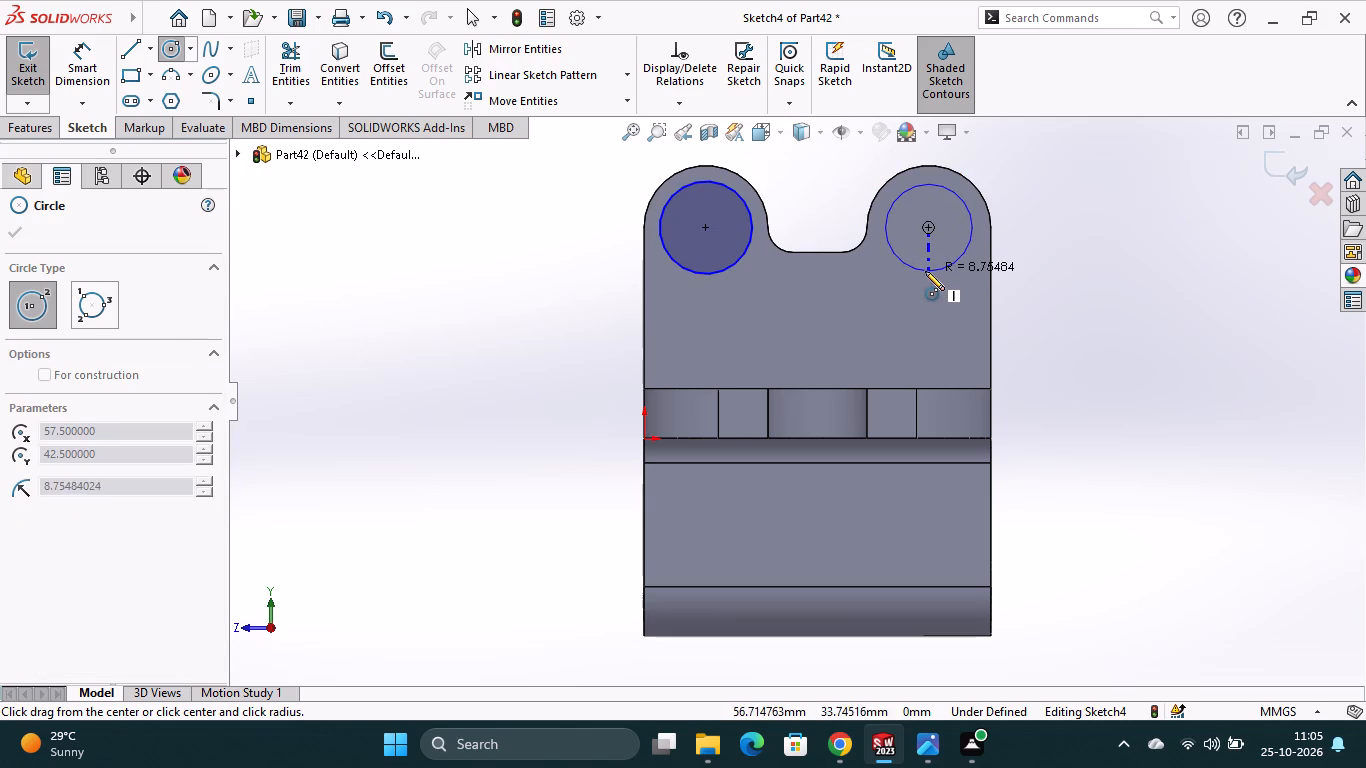
click(925, 271)
key(Escape)
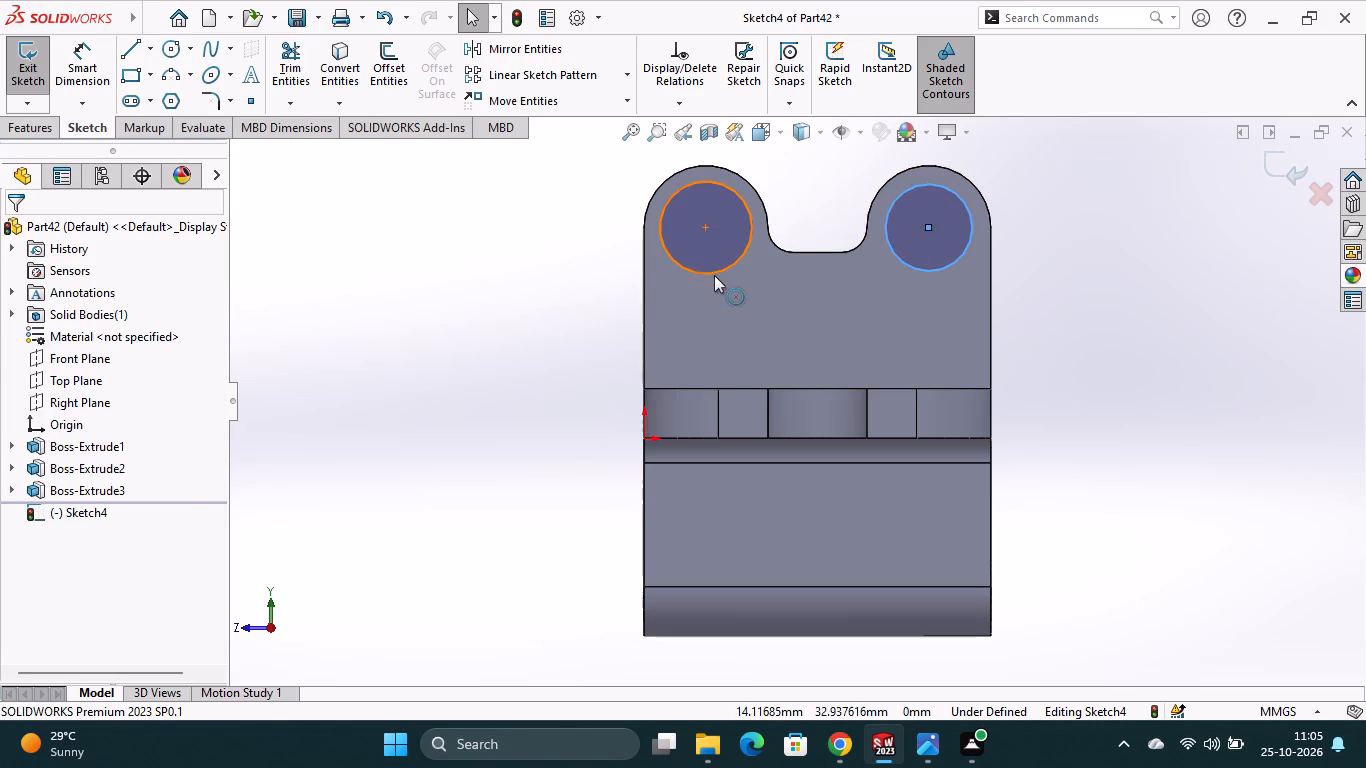
Add an Equal relation between the two lobe circles.
ctrl+click(715, 273)
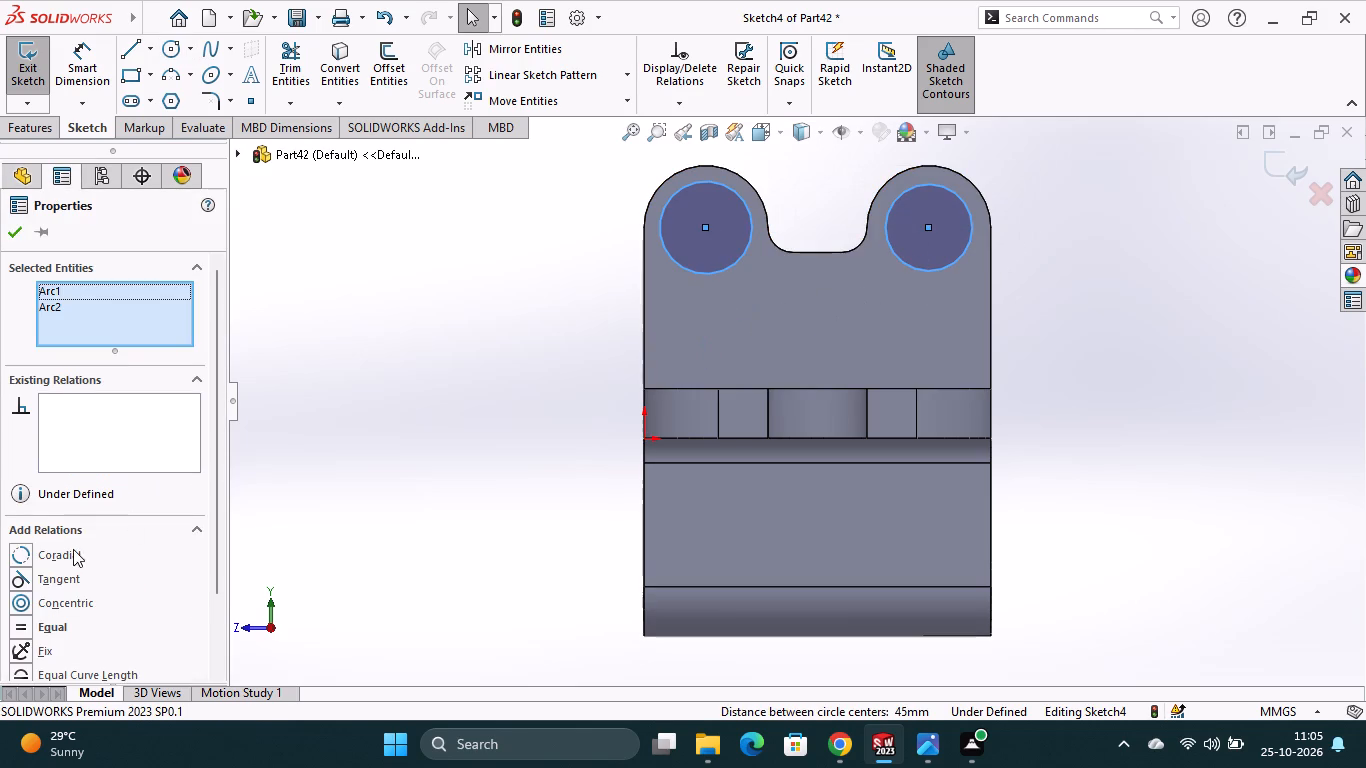
click(17, 629)
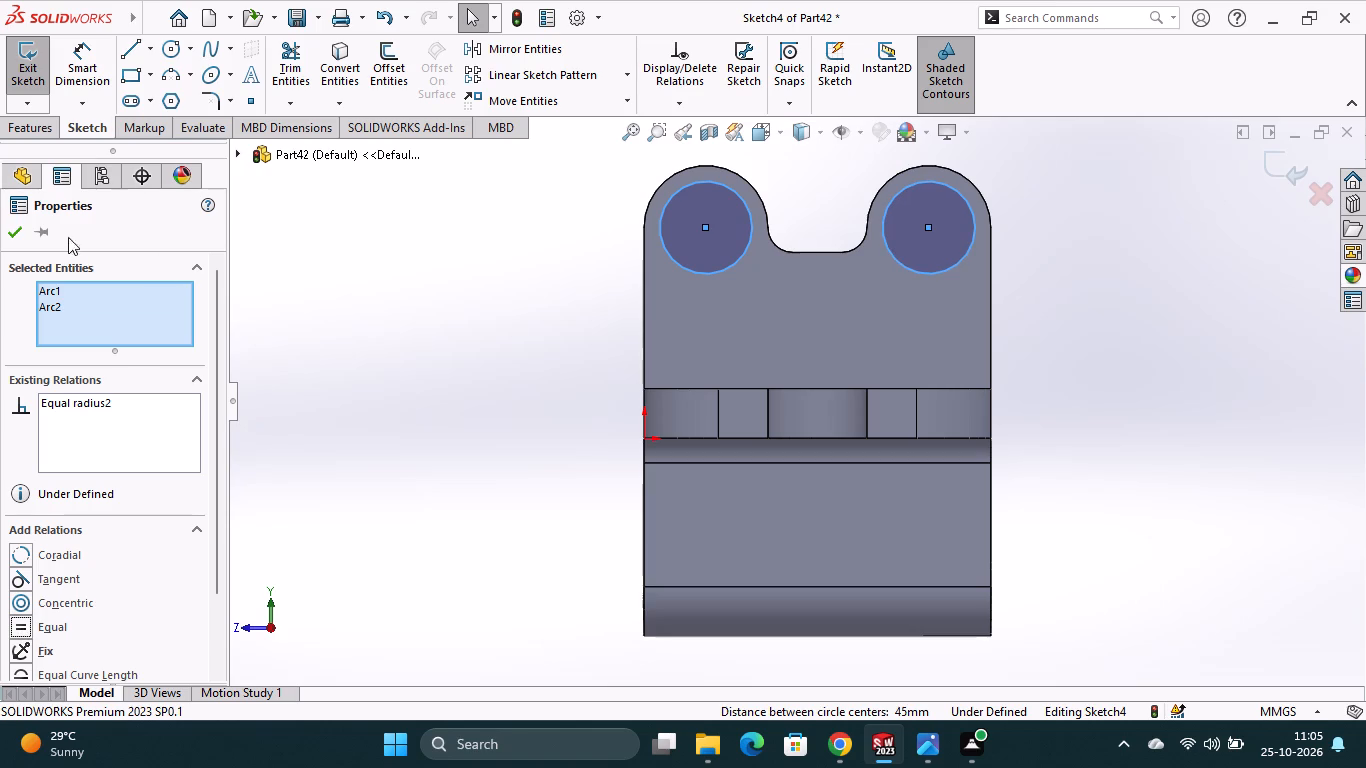
click(13, 230)
Dimension the diameter of one lobe circle as 10 mm.
click(102, 51)
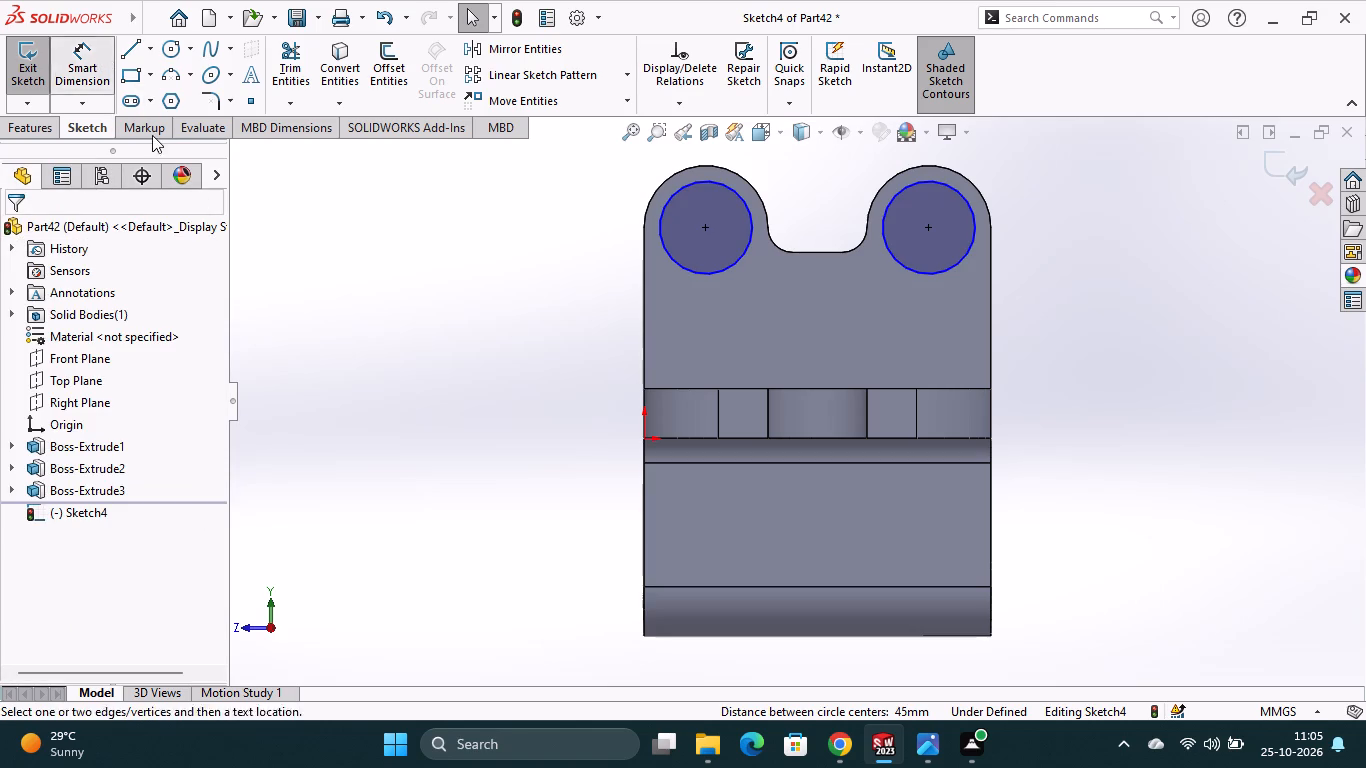
click(703, 272)
click(596, 291)
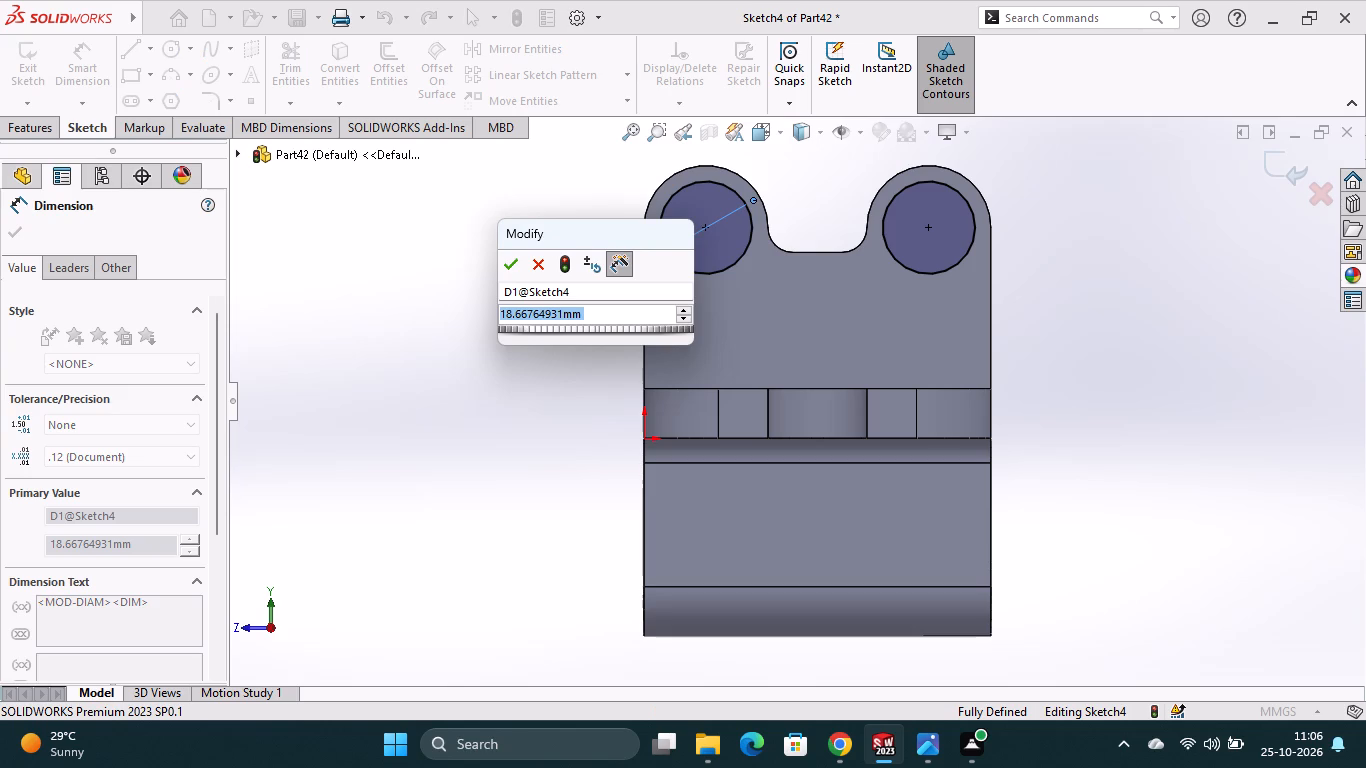
text(10)
key(Return)
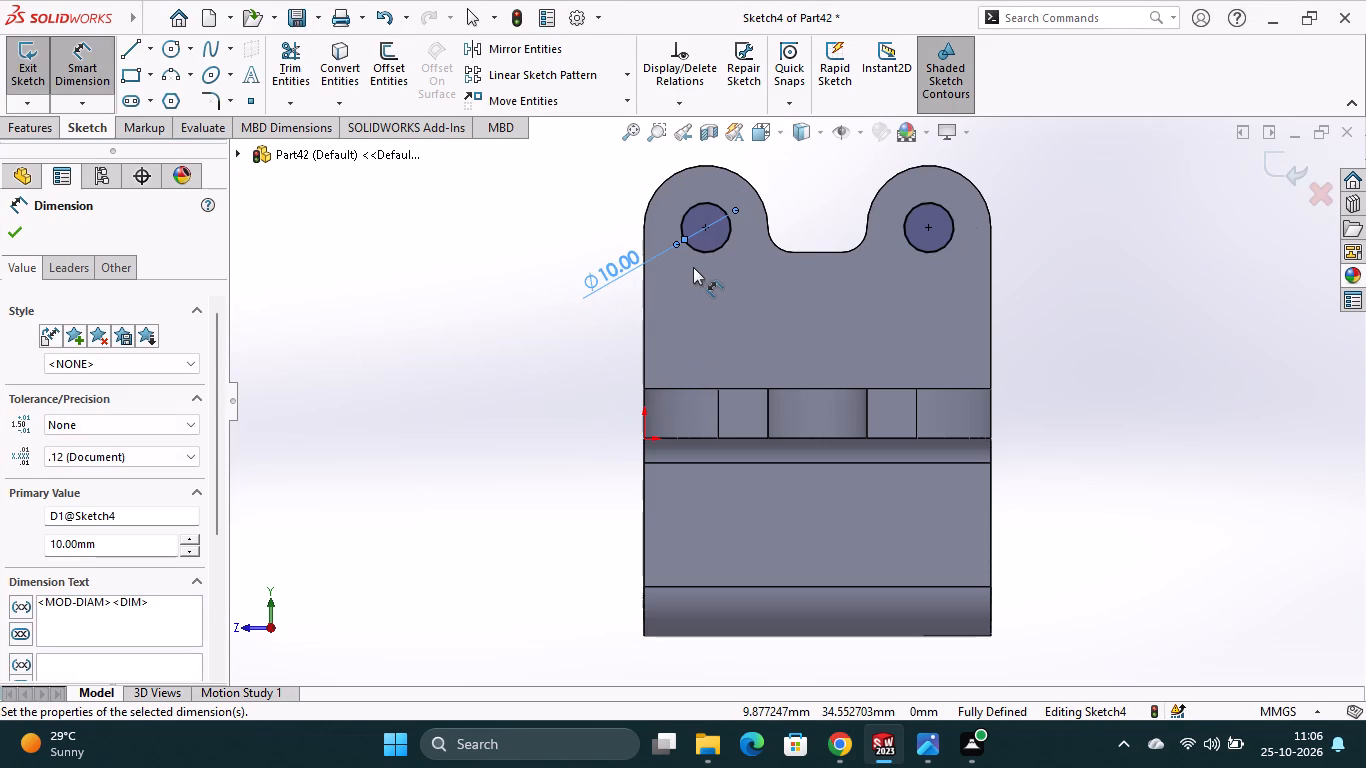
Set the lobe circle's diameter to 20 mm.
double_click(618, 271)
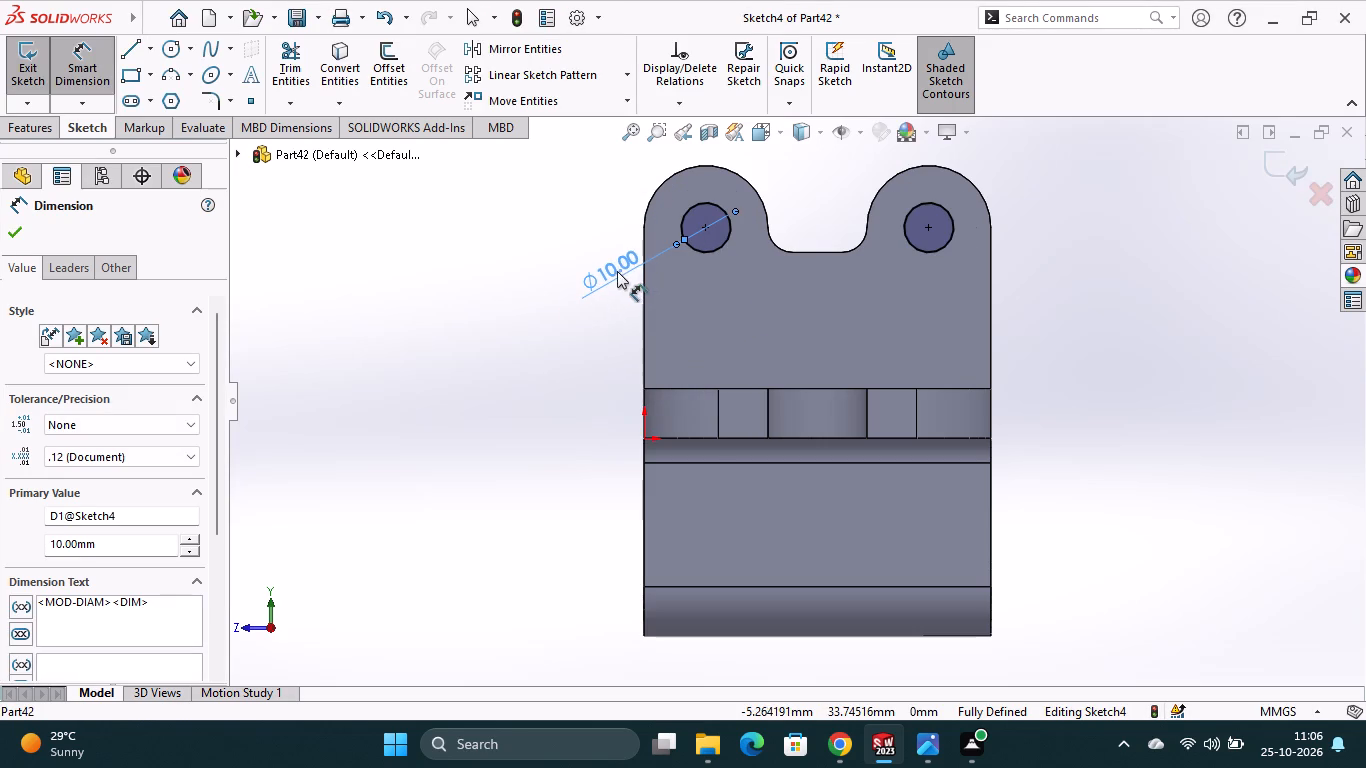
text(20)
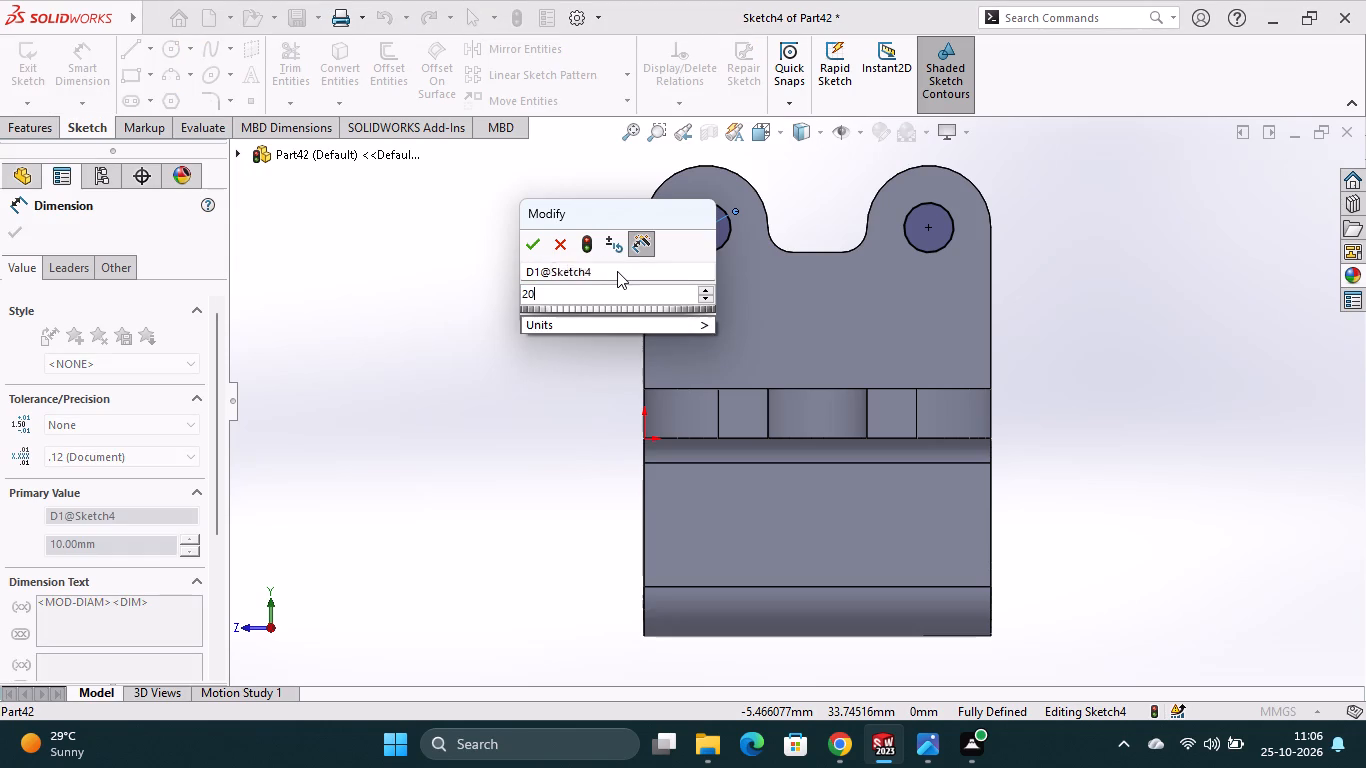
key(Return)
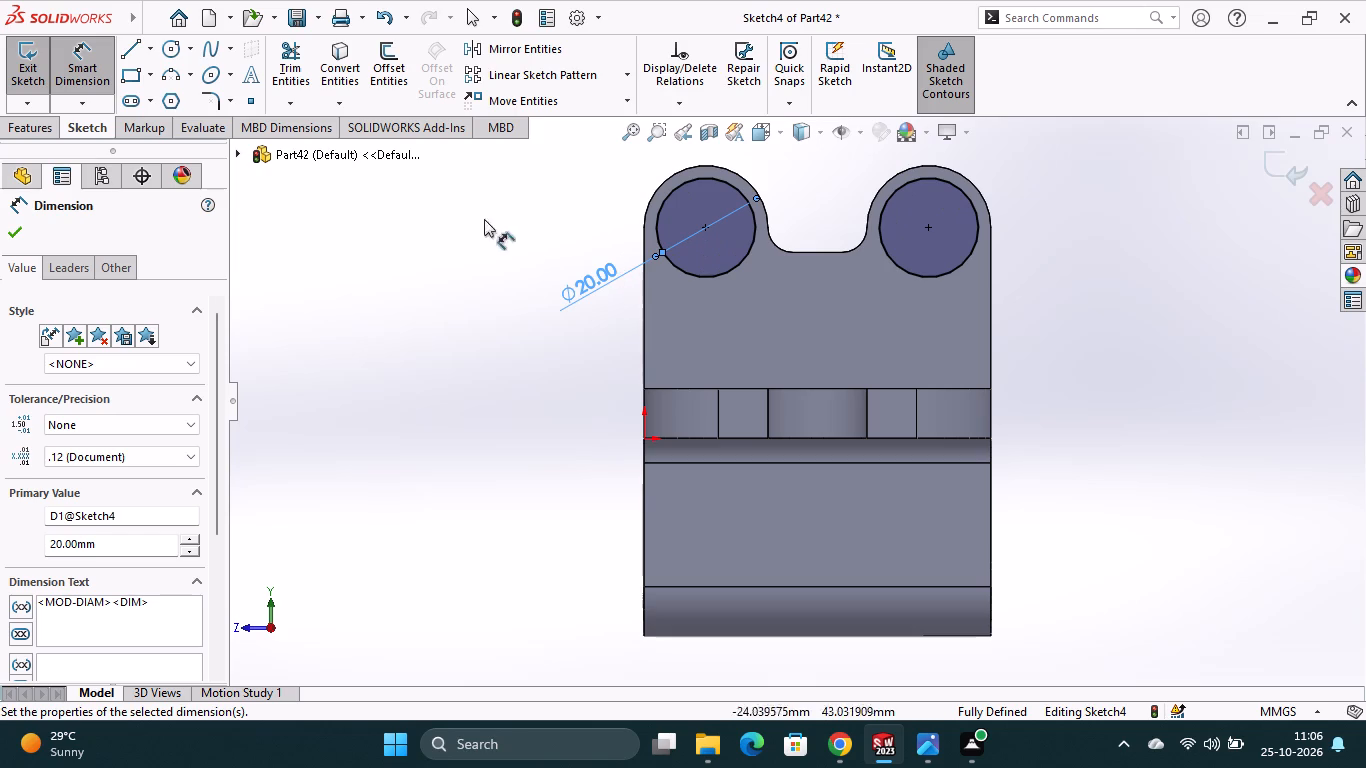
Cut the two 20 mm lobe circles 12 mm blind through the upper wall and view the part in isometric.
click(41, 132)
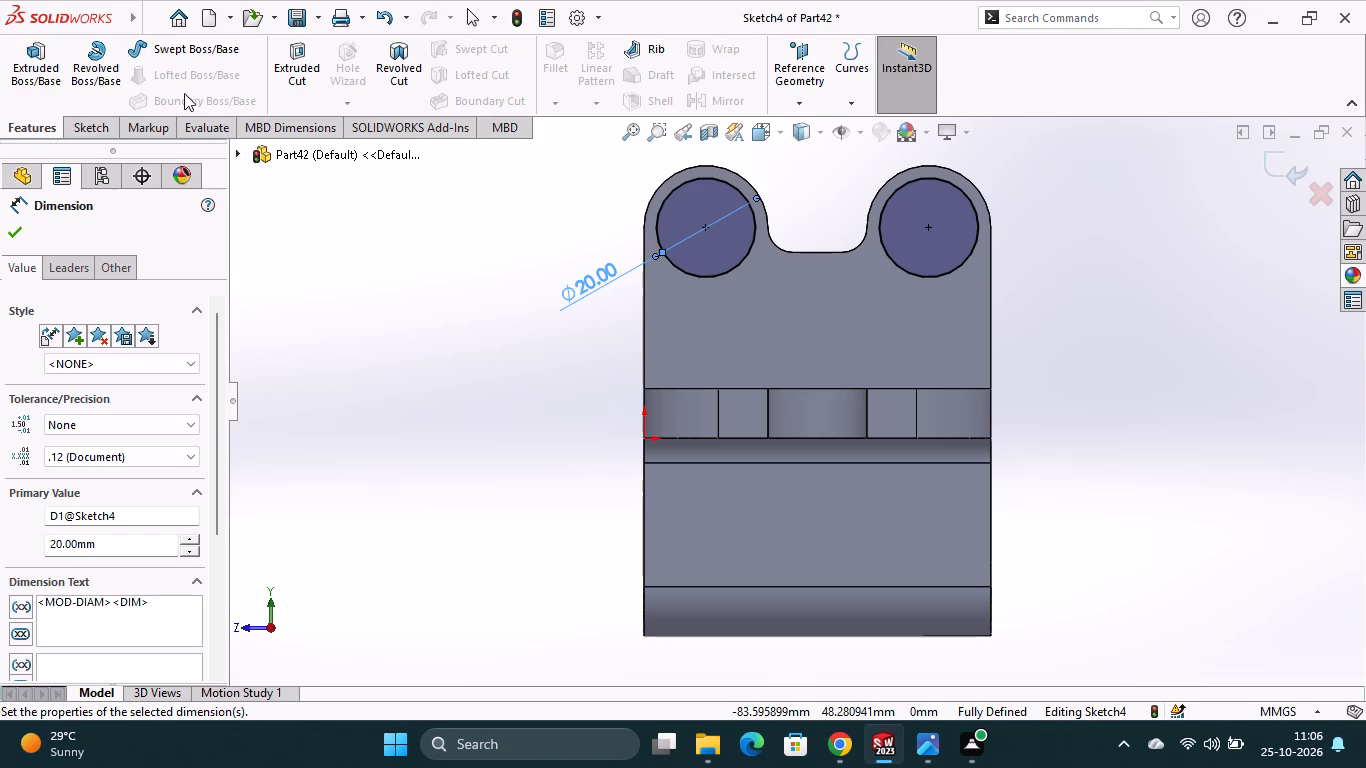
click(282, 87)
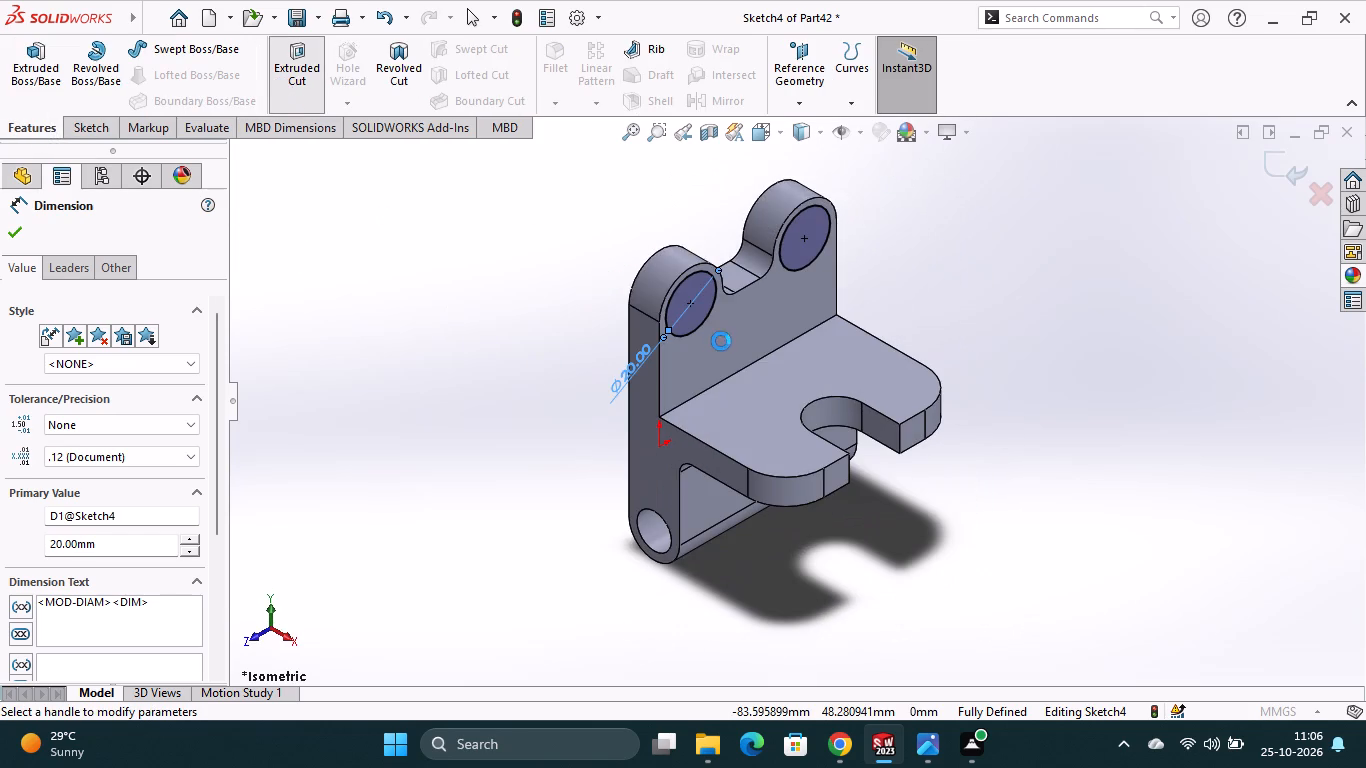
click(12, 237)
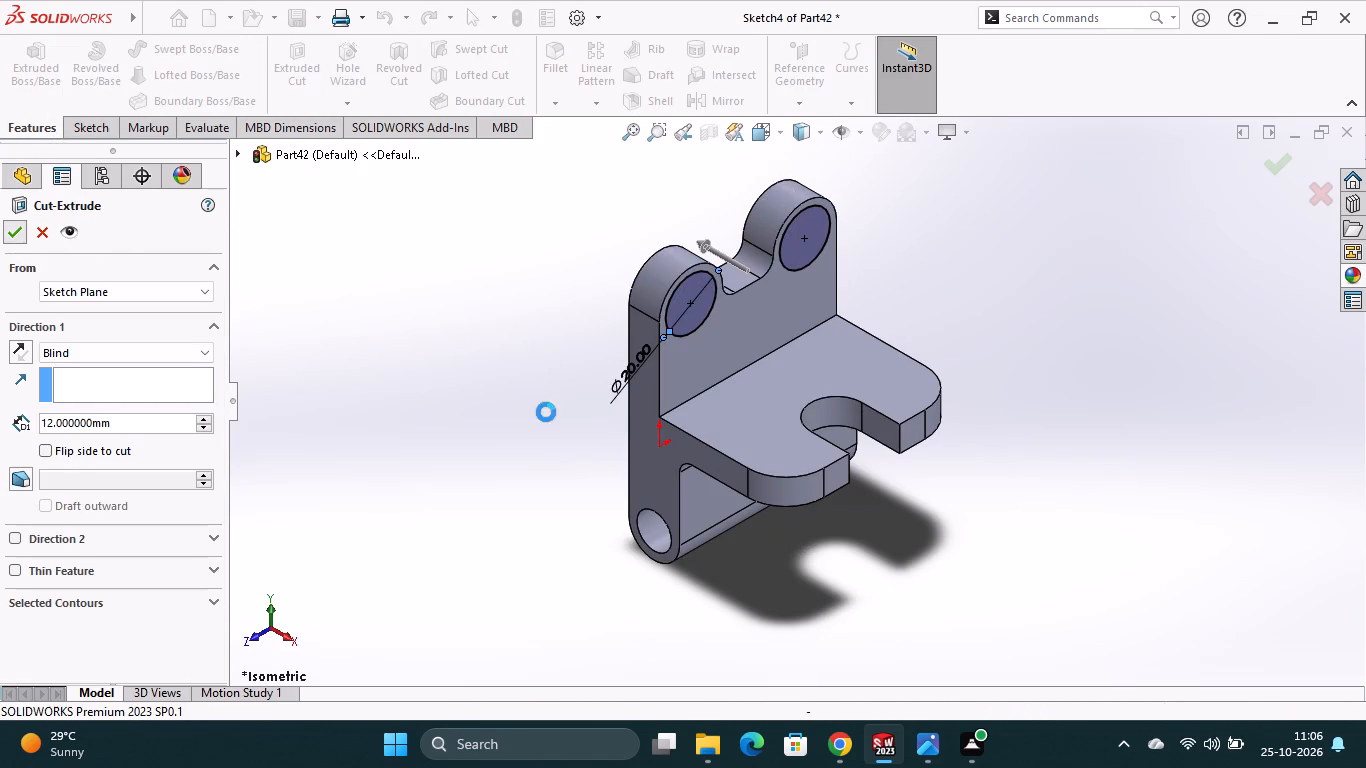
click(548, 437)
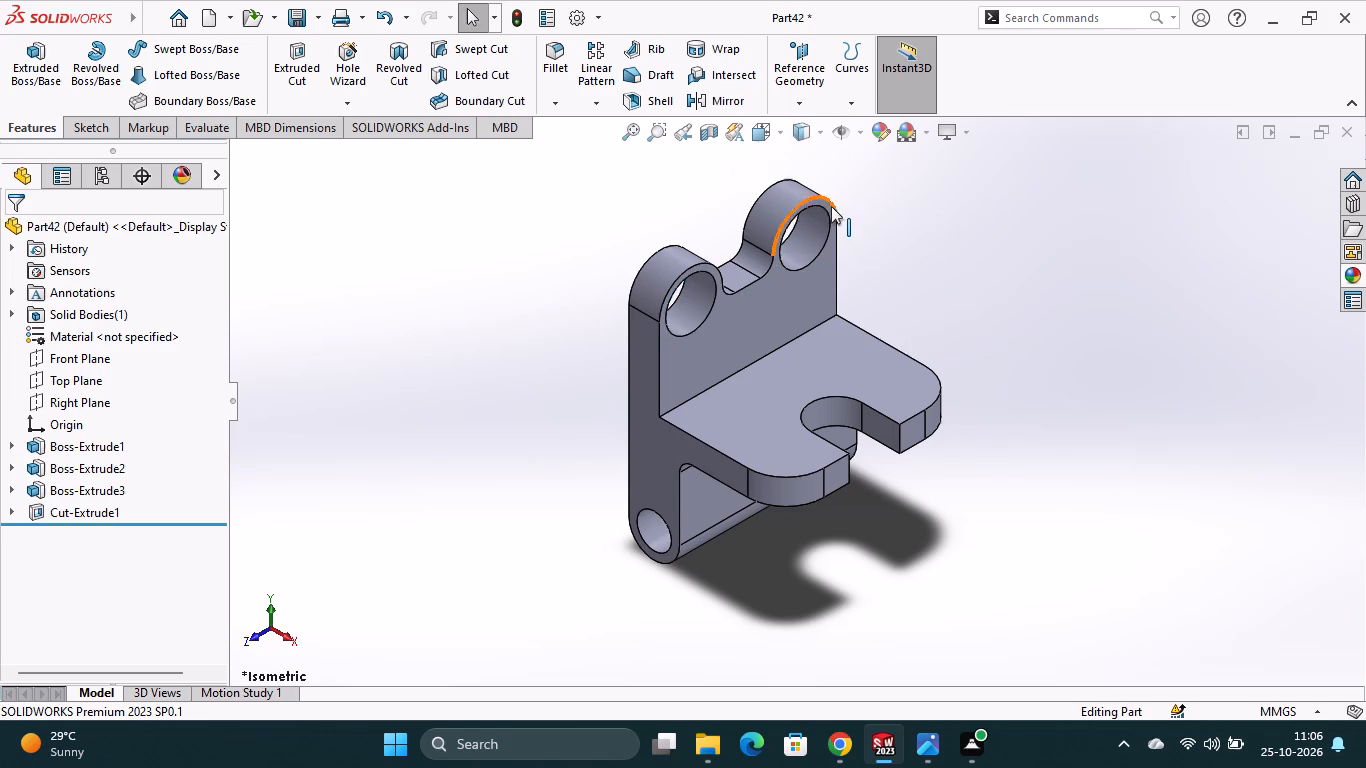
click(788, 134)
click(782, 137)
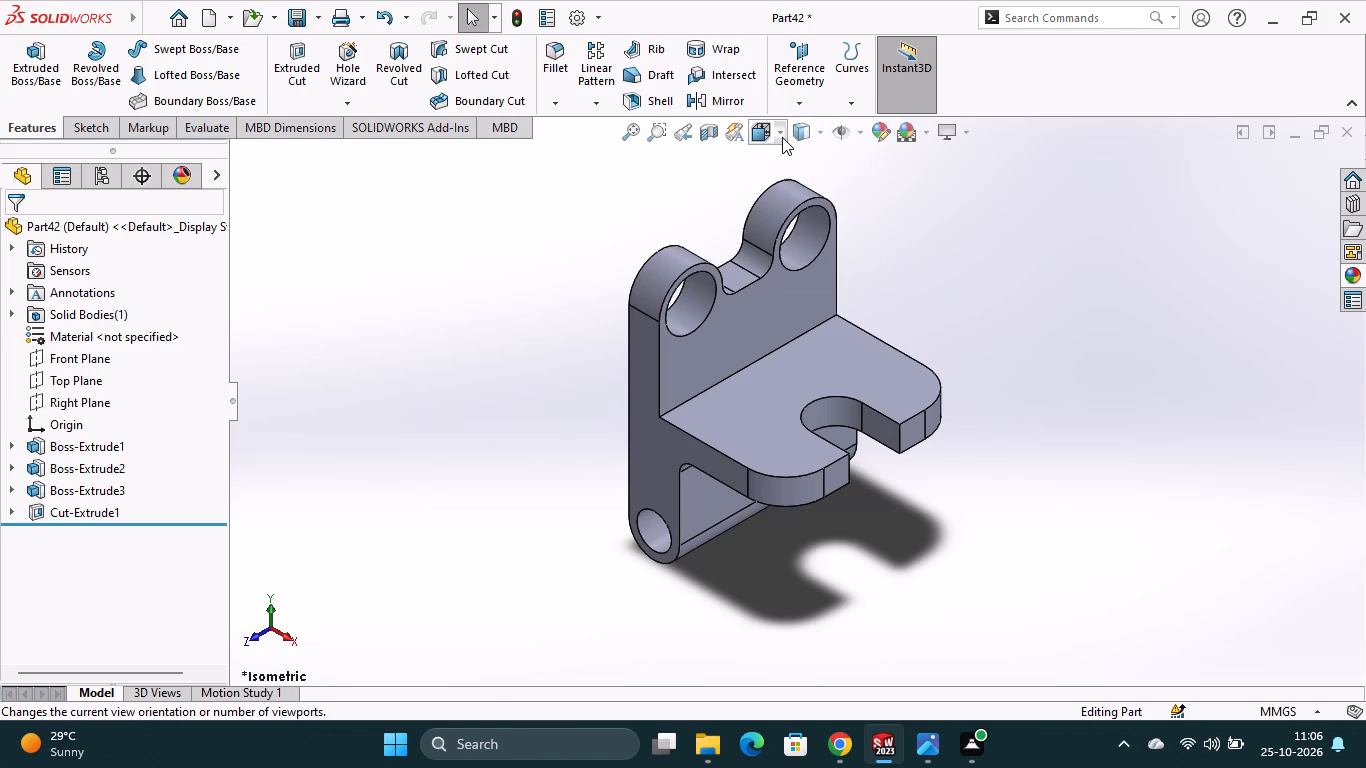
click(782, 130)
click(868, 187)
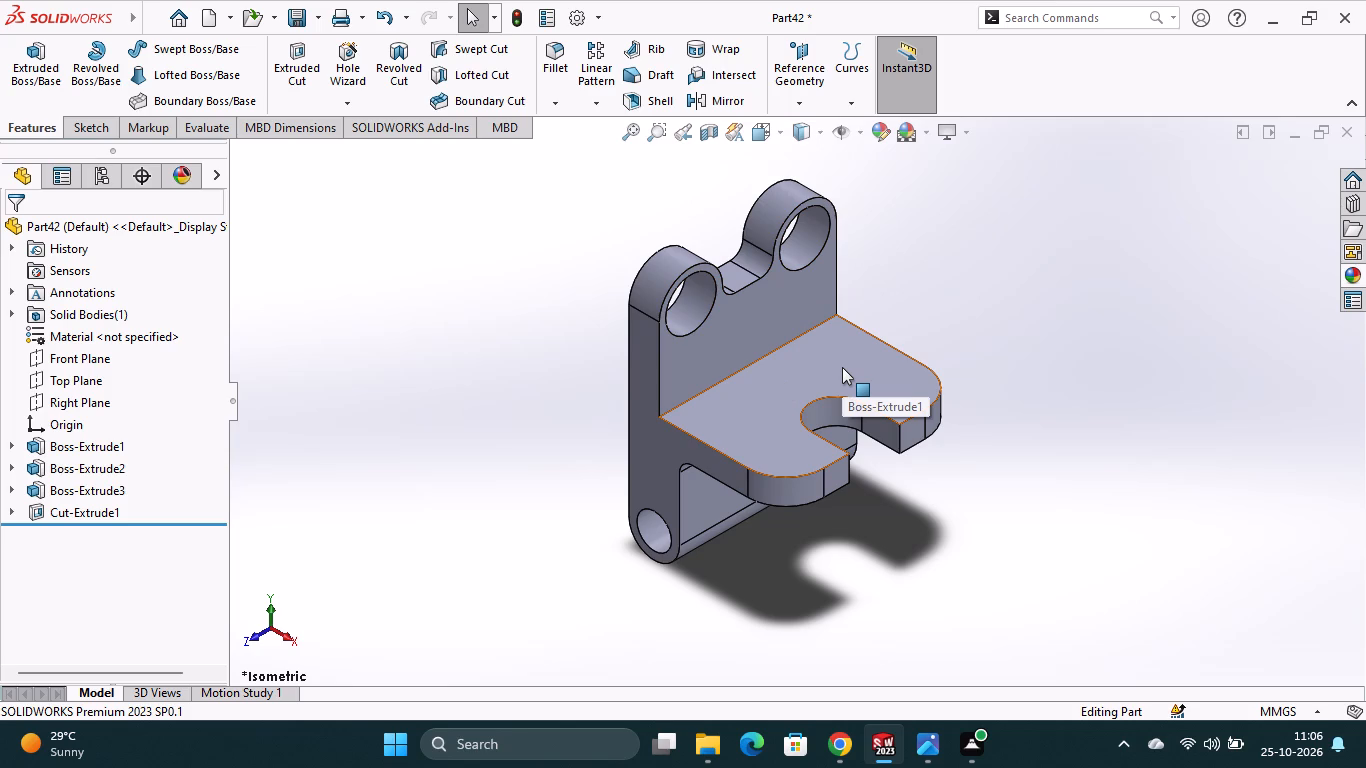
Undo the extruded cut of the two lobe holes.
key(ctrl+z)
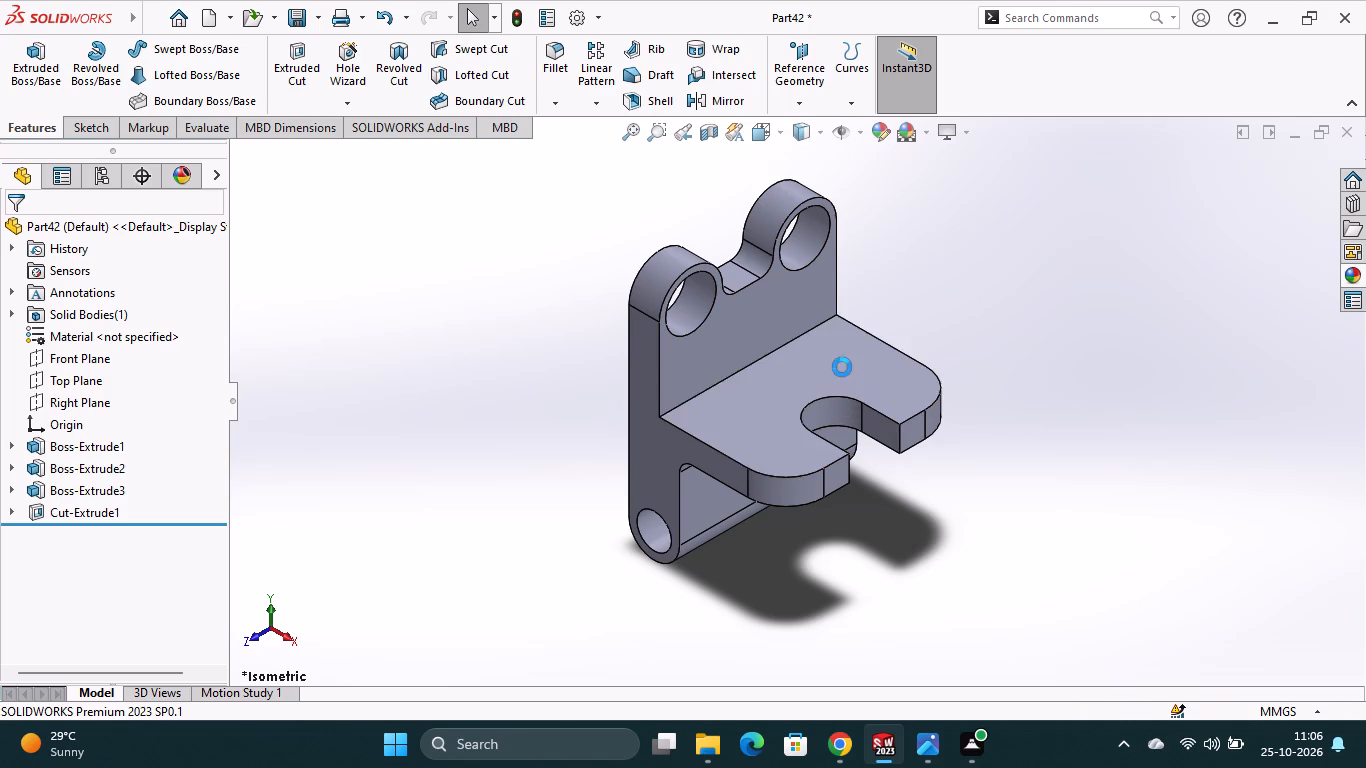
Set the lobe circle's diameter to 15 mm.
double_click(595, 281)
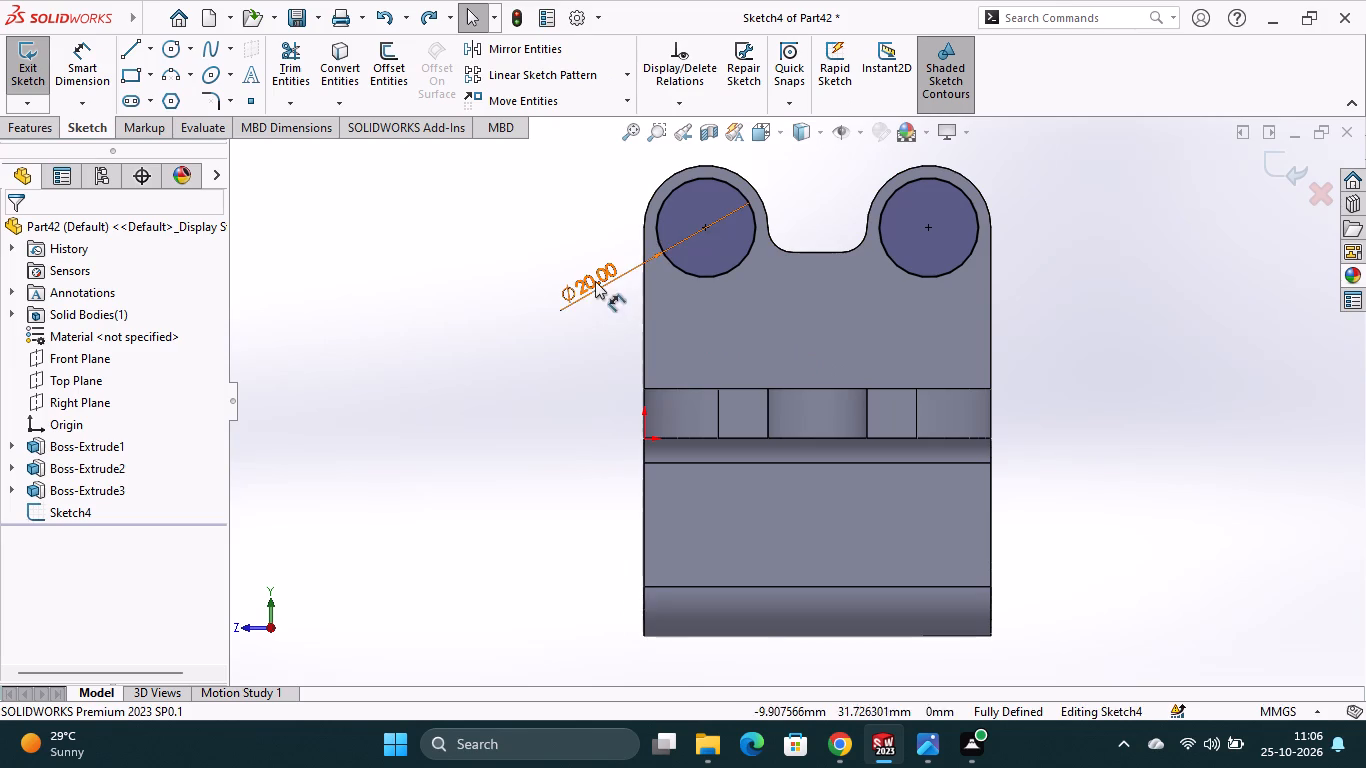
text(15)
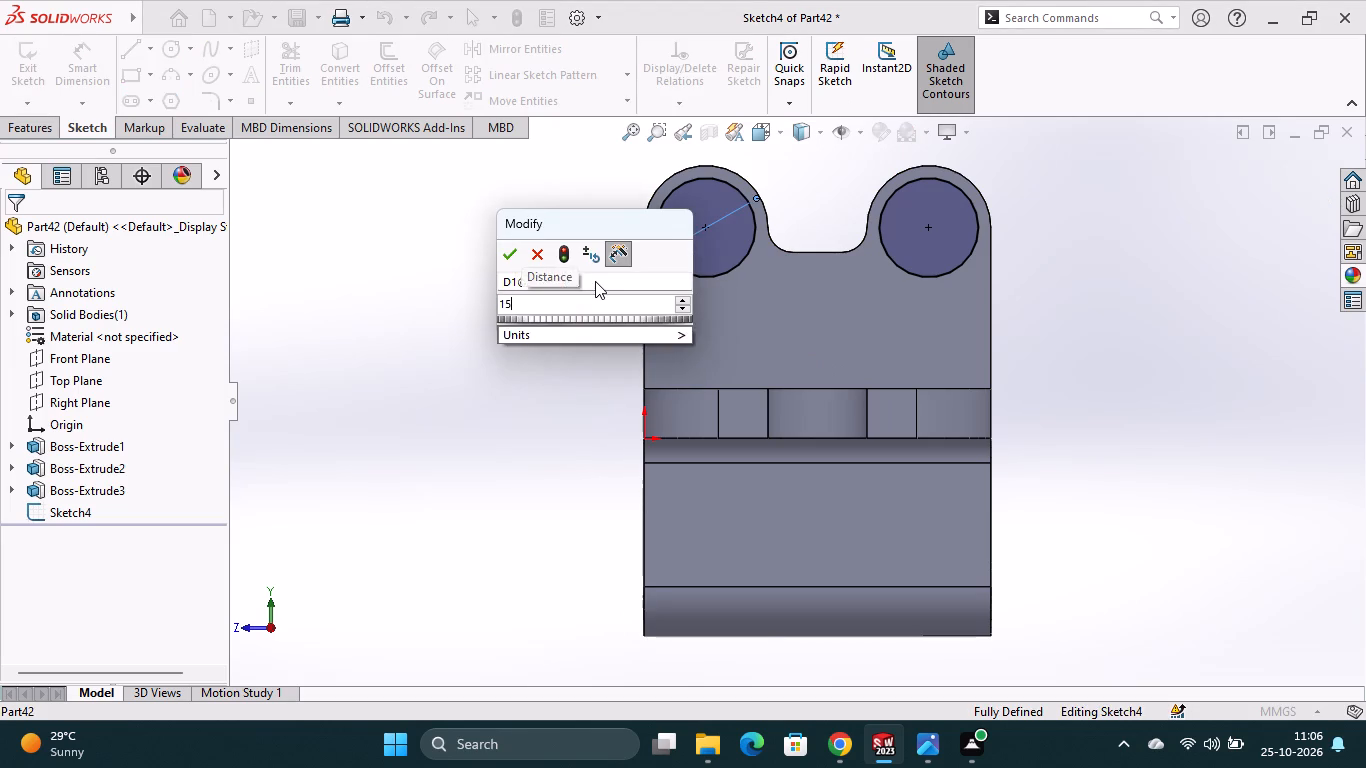
key(Return)
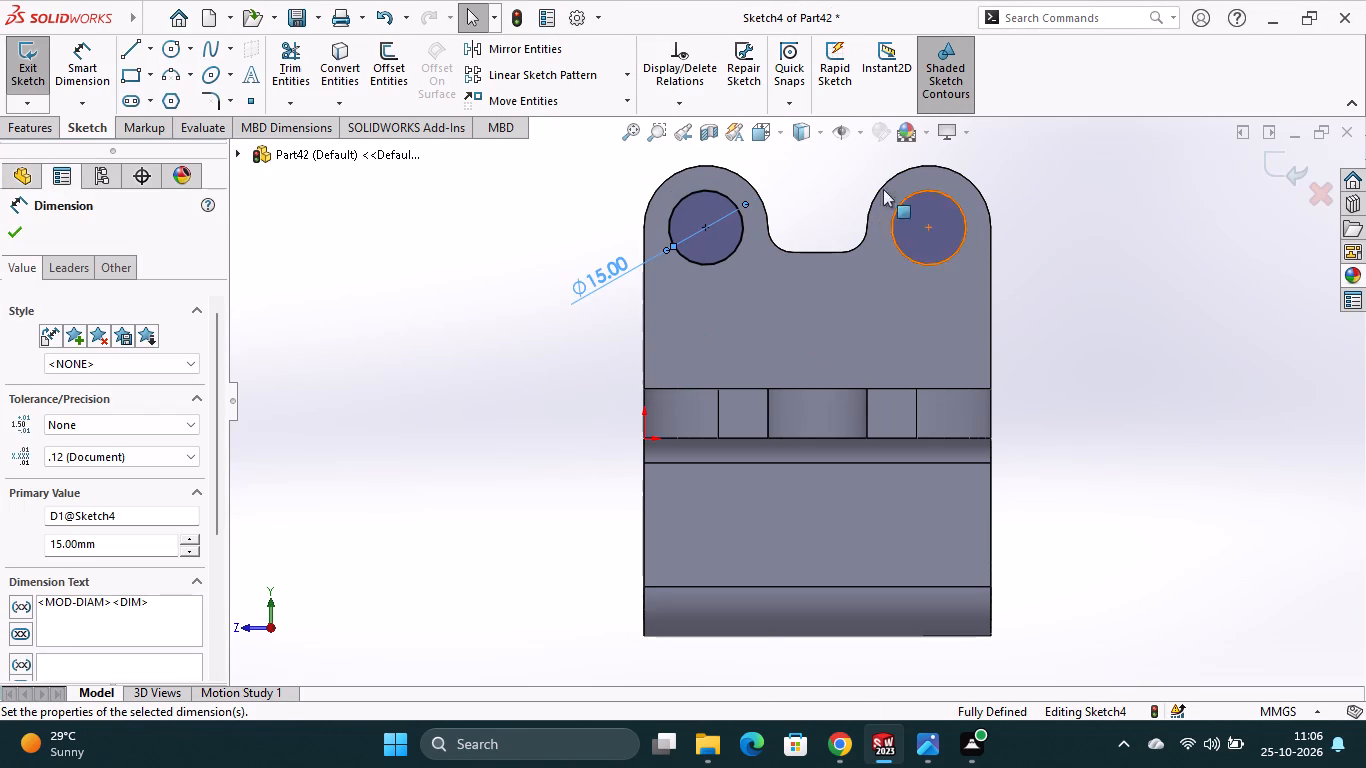
Cut the two 15 mm lobe circles 12 mm blind through the upper wall and show the part in isometric view.
click(28, 134)
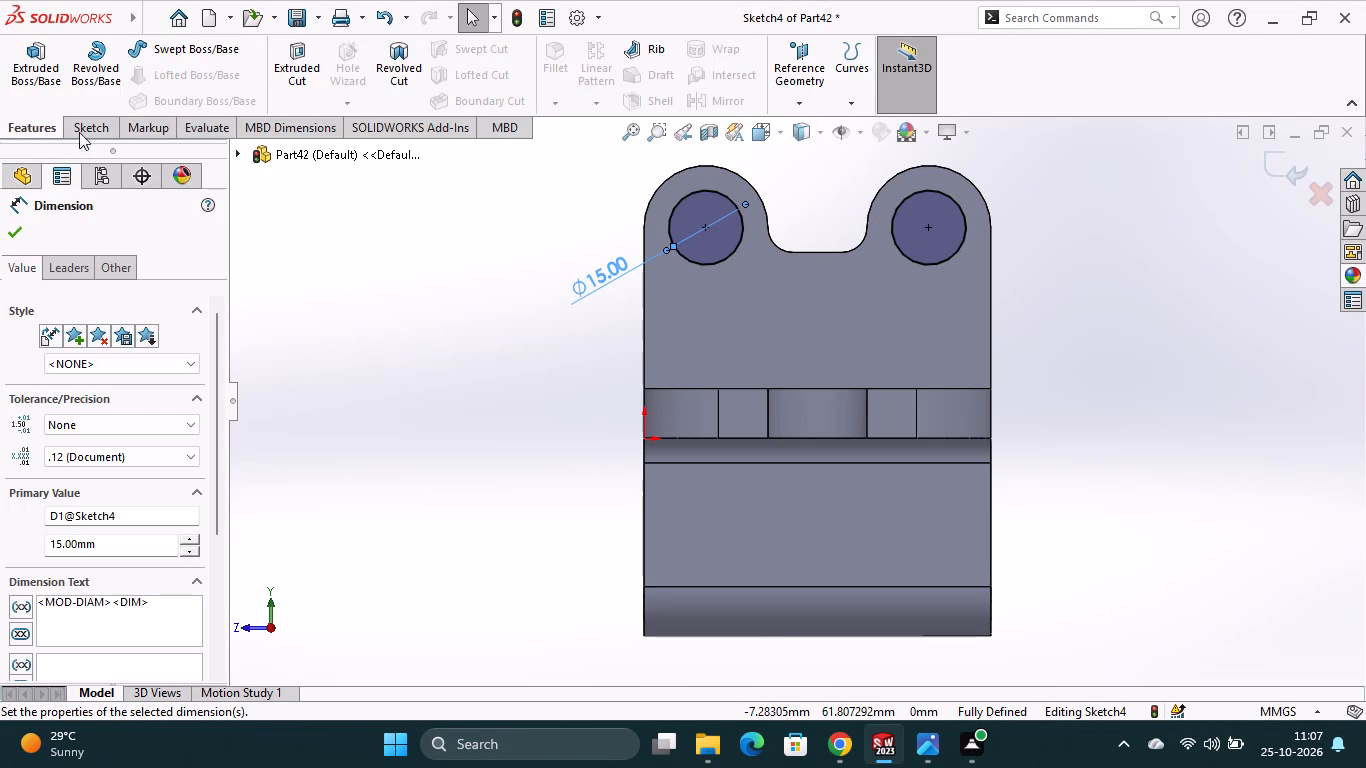
click(277, 91)
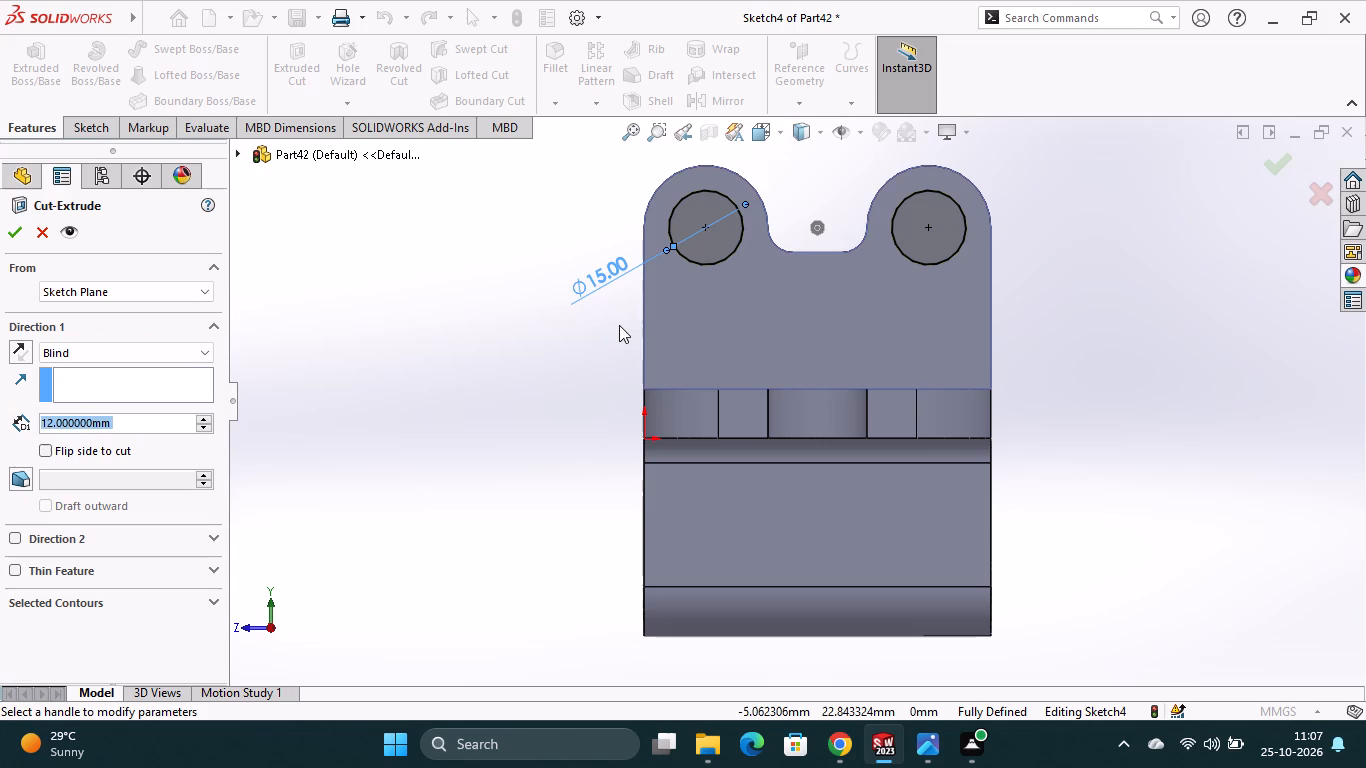
click(14, 232)
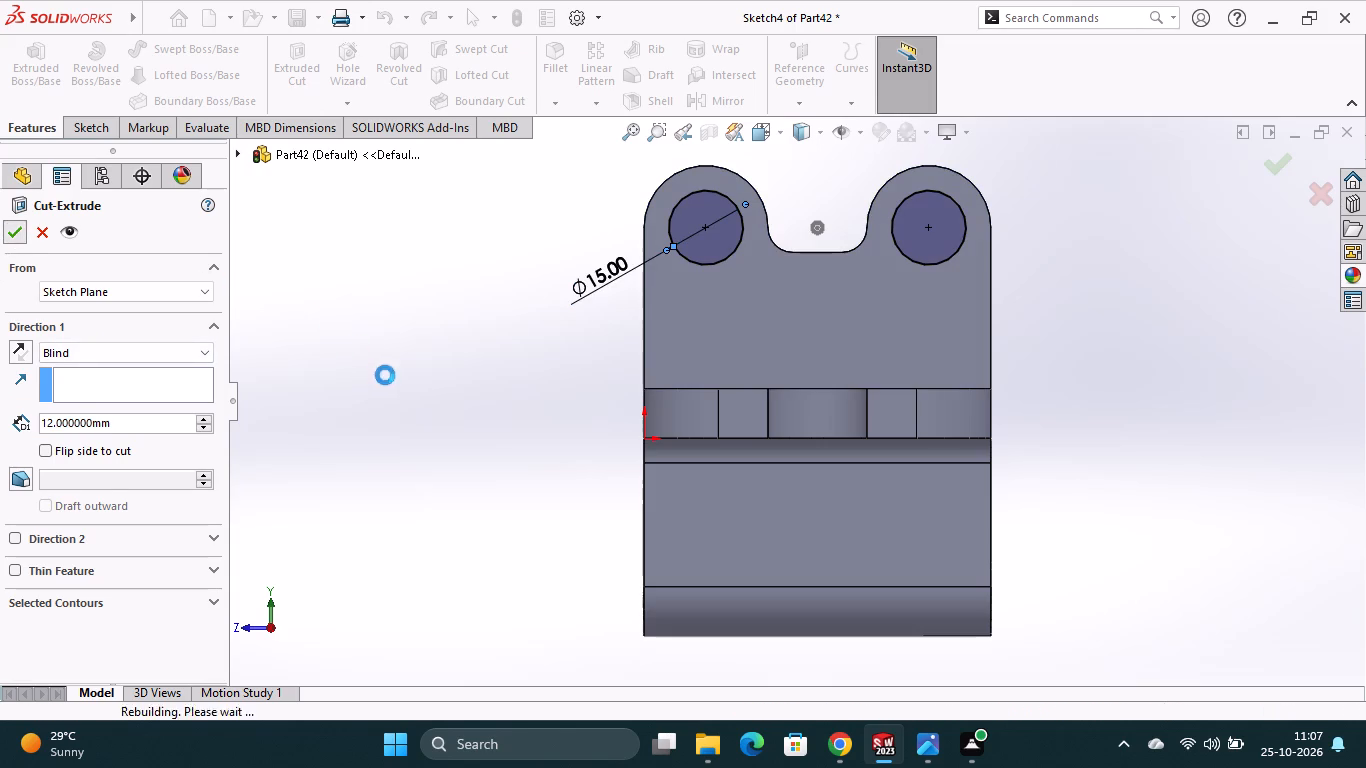
click(399, 379)
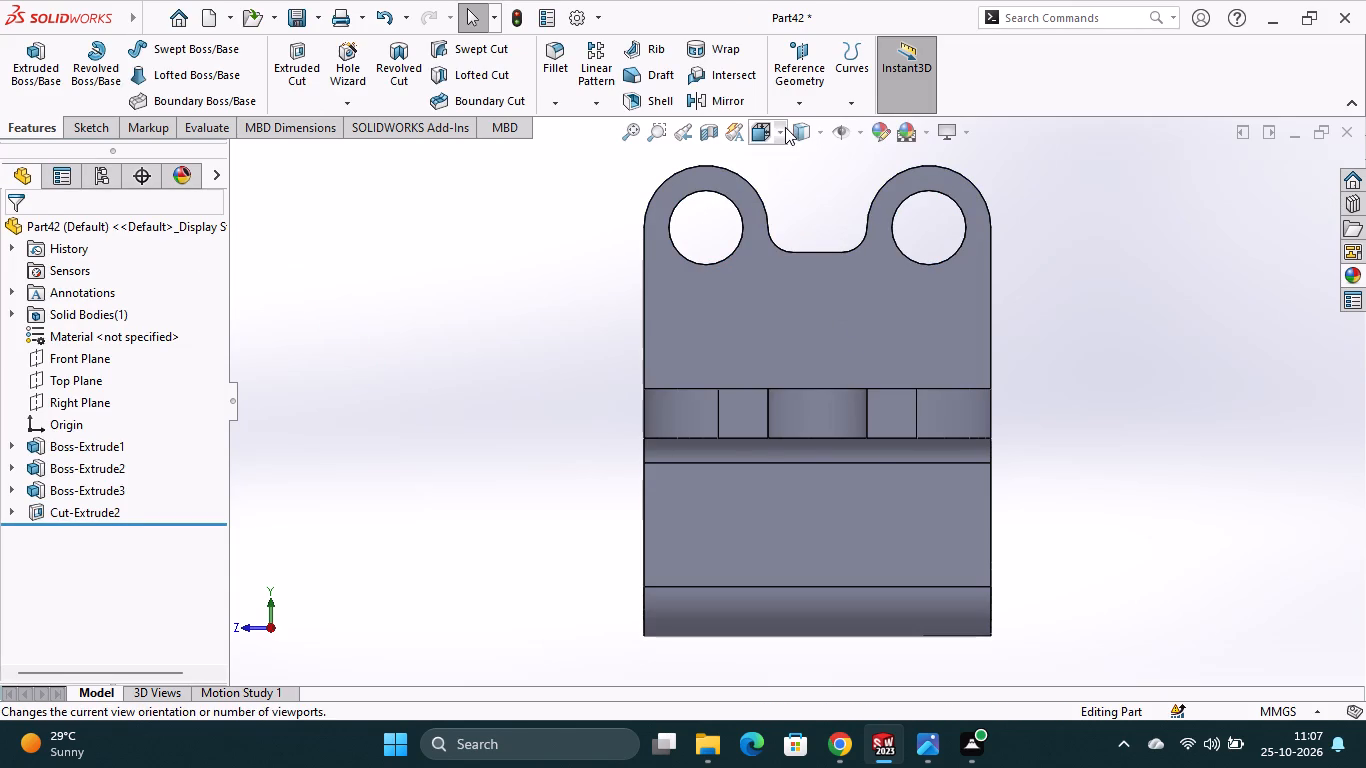
click(785, 127)
click(870, 194)
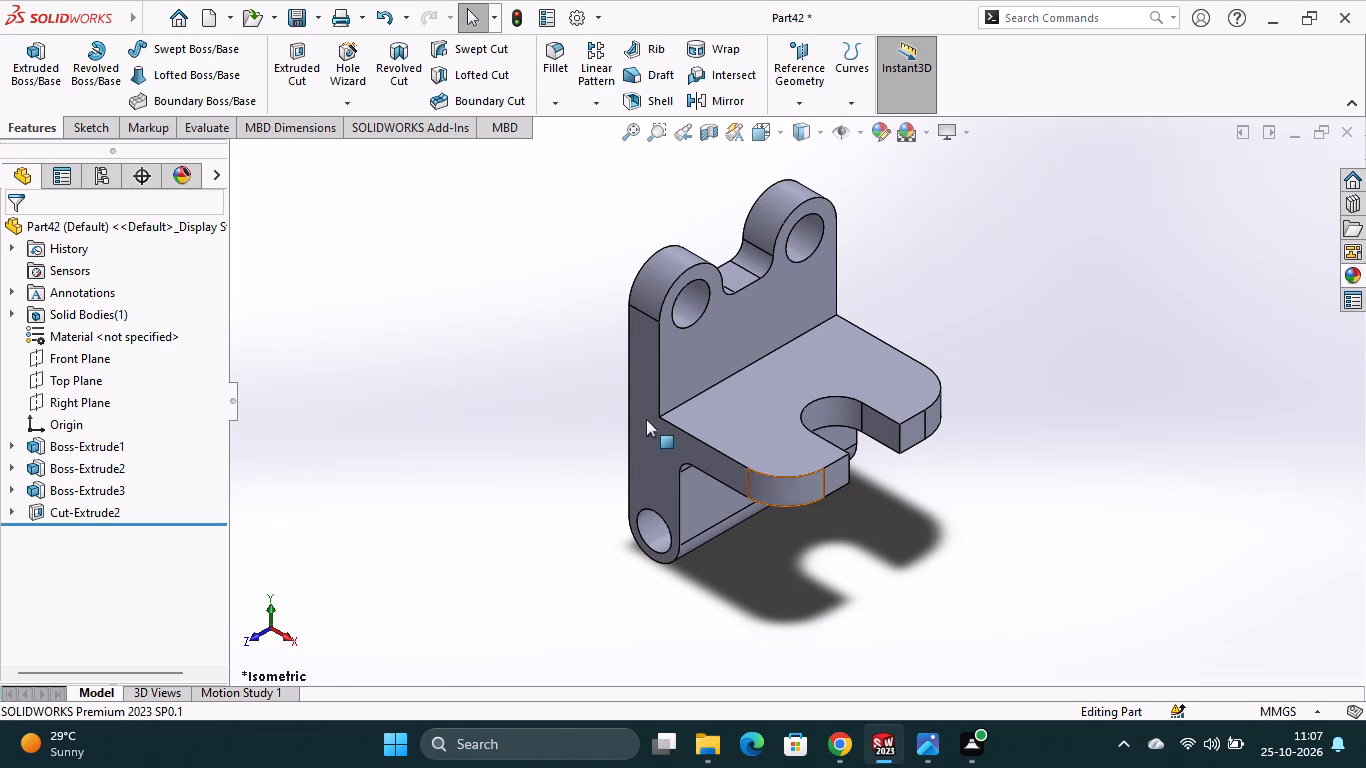
Save the bracket as a SOLIDWORKS part named Part96 in the SW Part 2 folder.
key(ctrl+s)
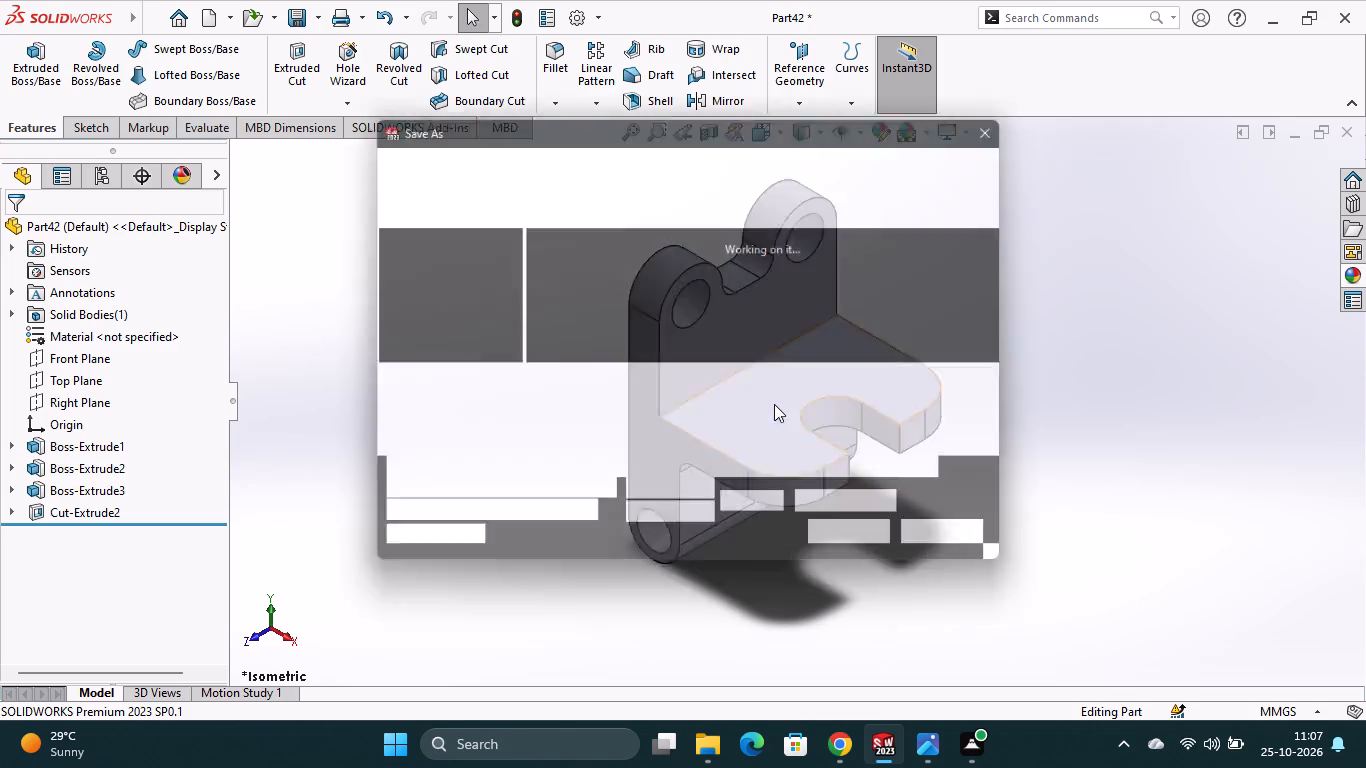
click(707, 392)
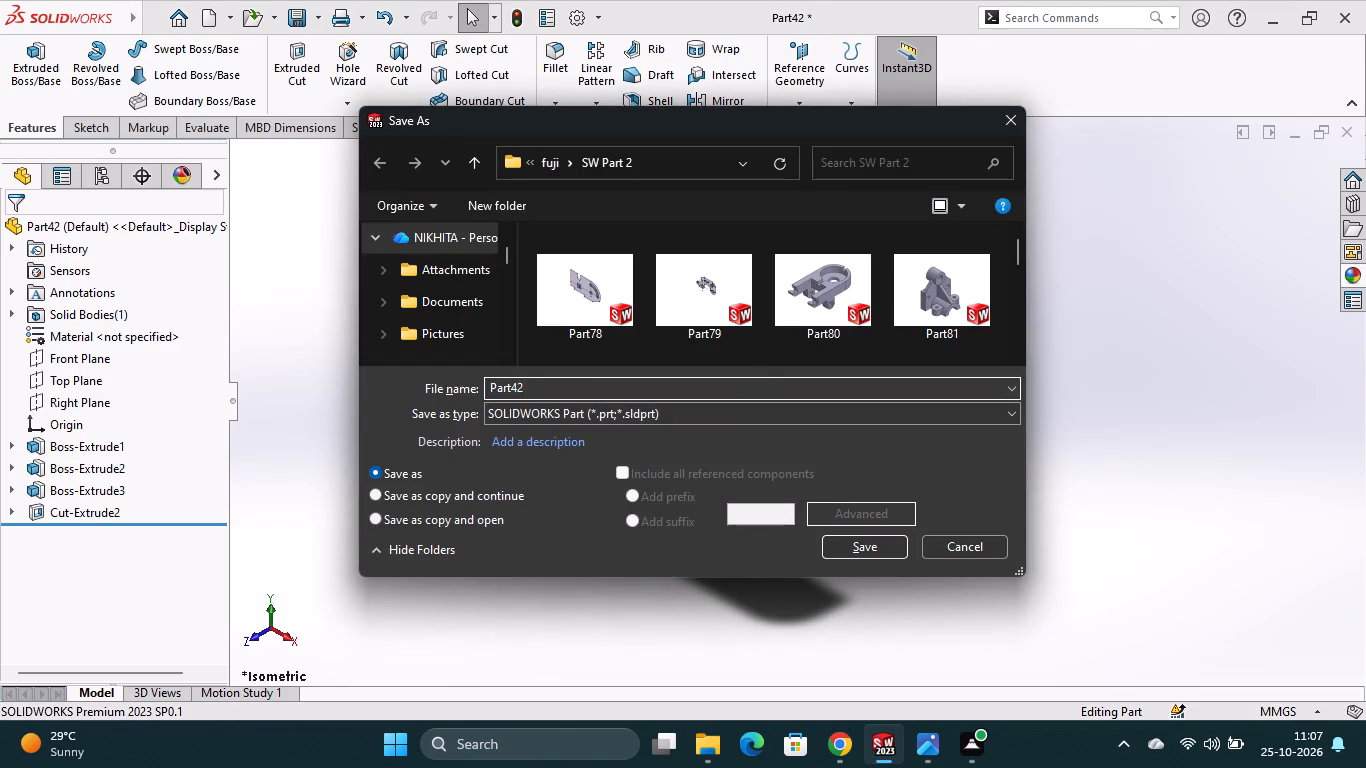
key(BackSpace)
key(BackSpace)
key(9)
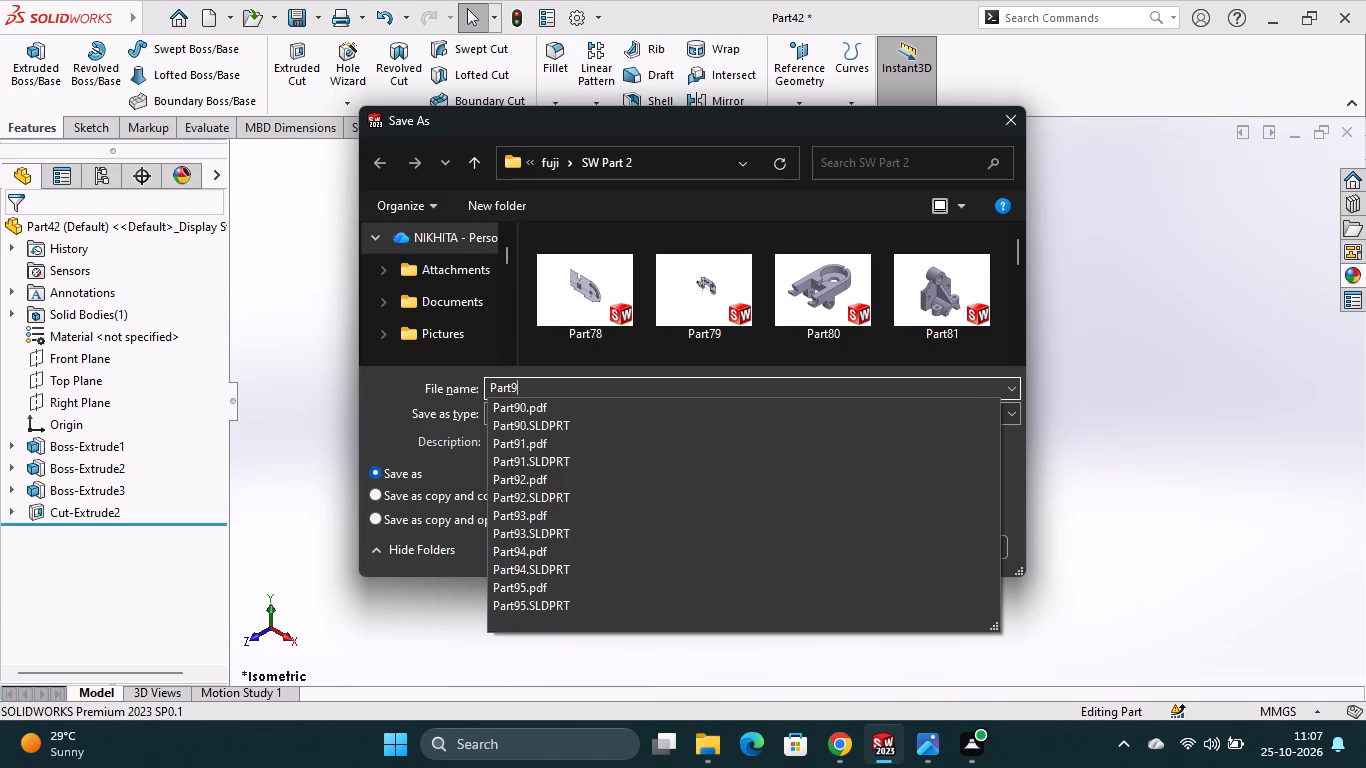
key(6)
key(Return)
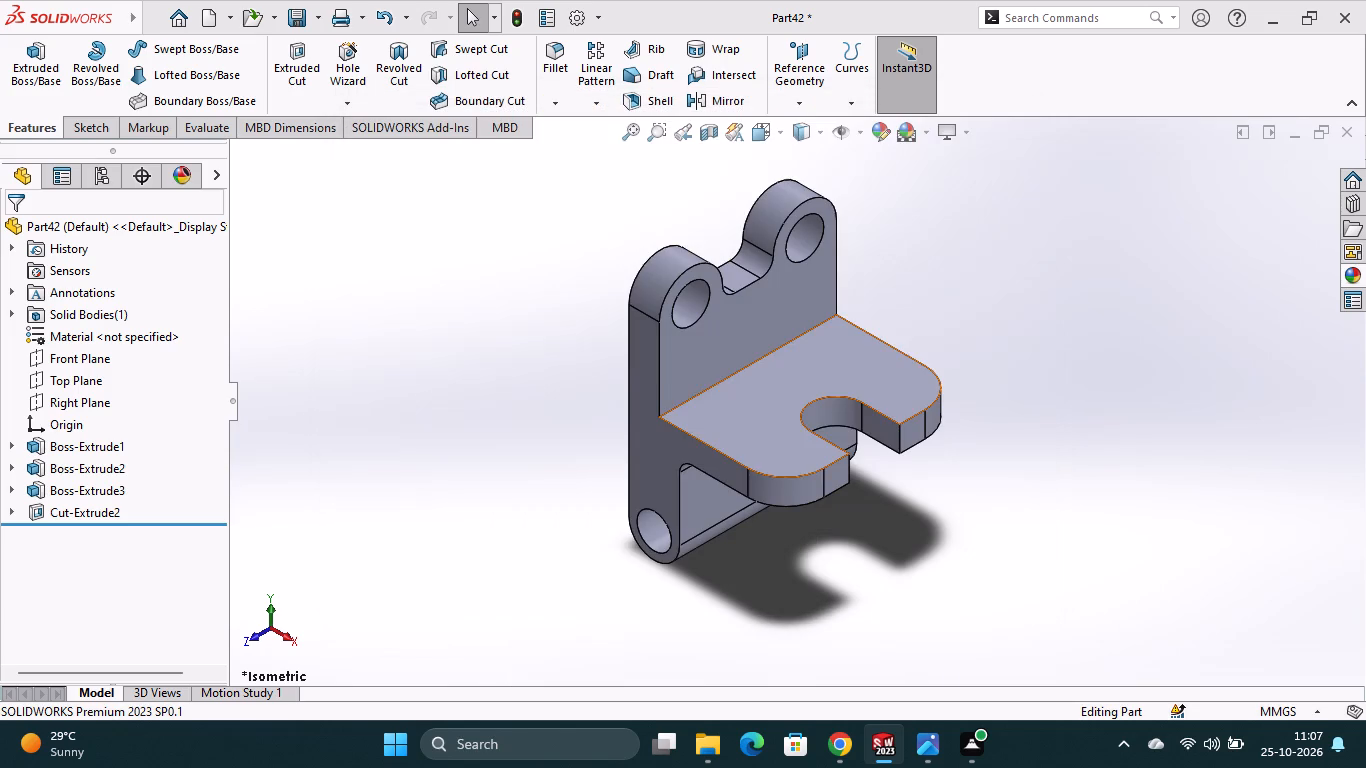
Save a copy of the part as Part96 in Adobe Portable Document Format (*.pdf) in the same folder.
click(318, 20)
click(328, 64)
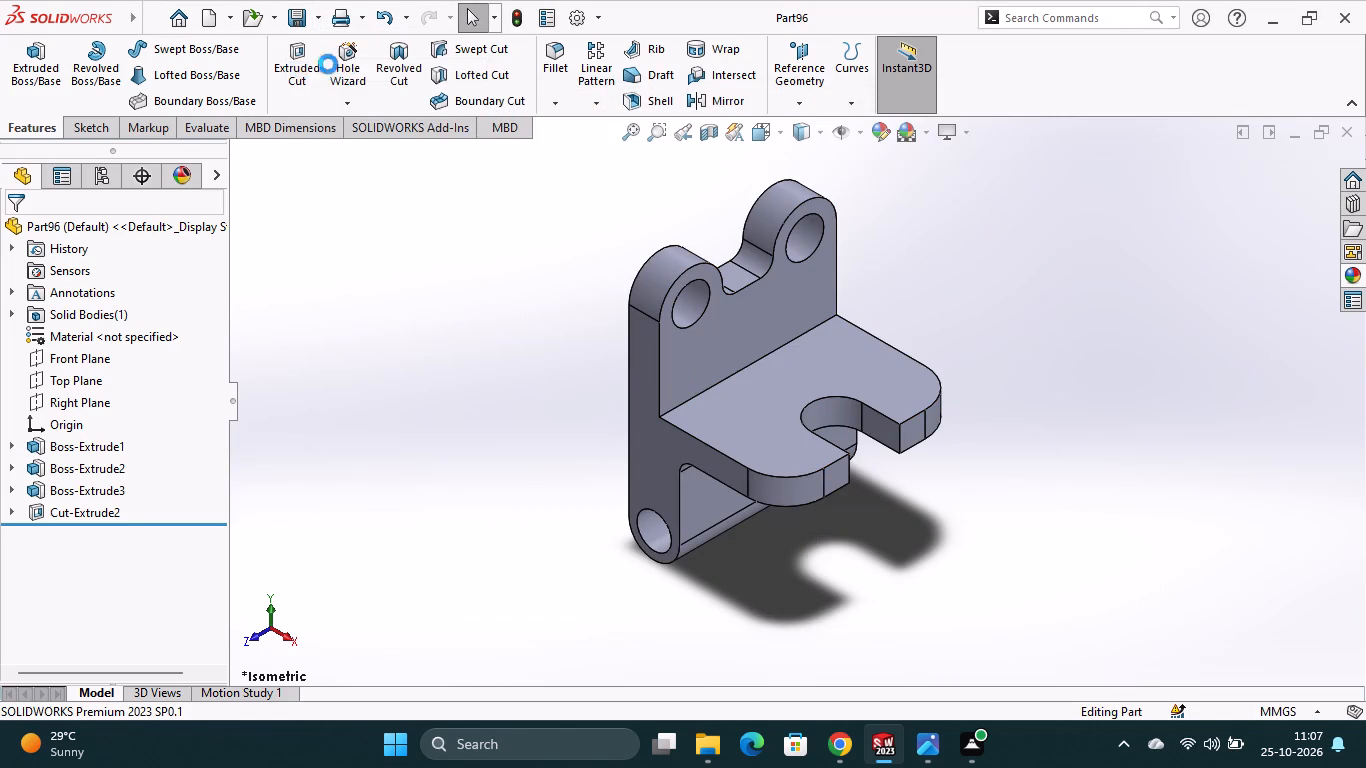
click(684, 413)
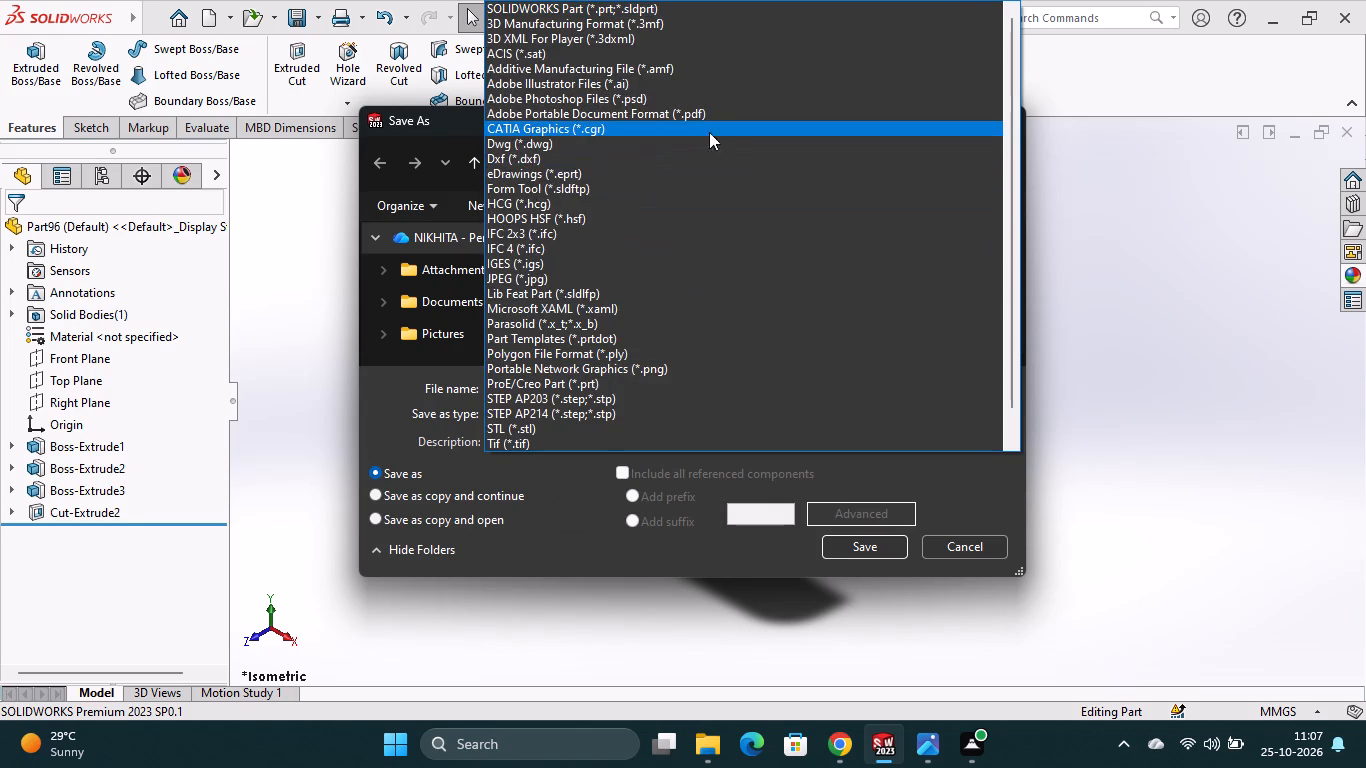
click(722, 121)
click(661, 471)
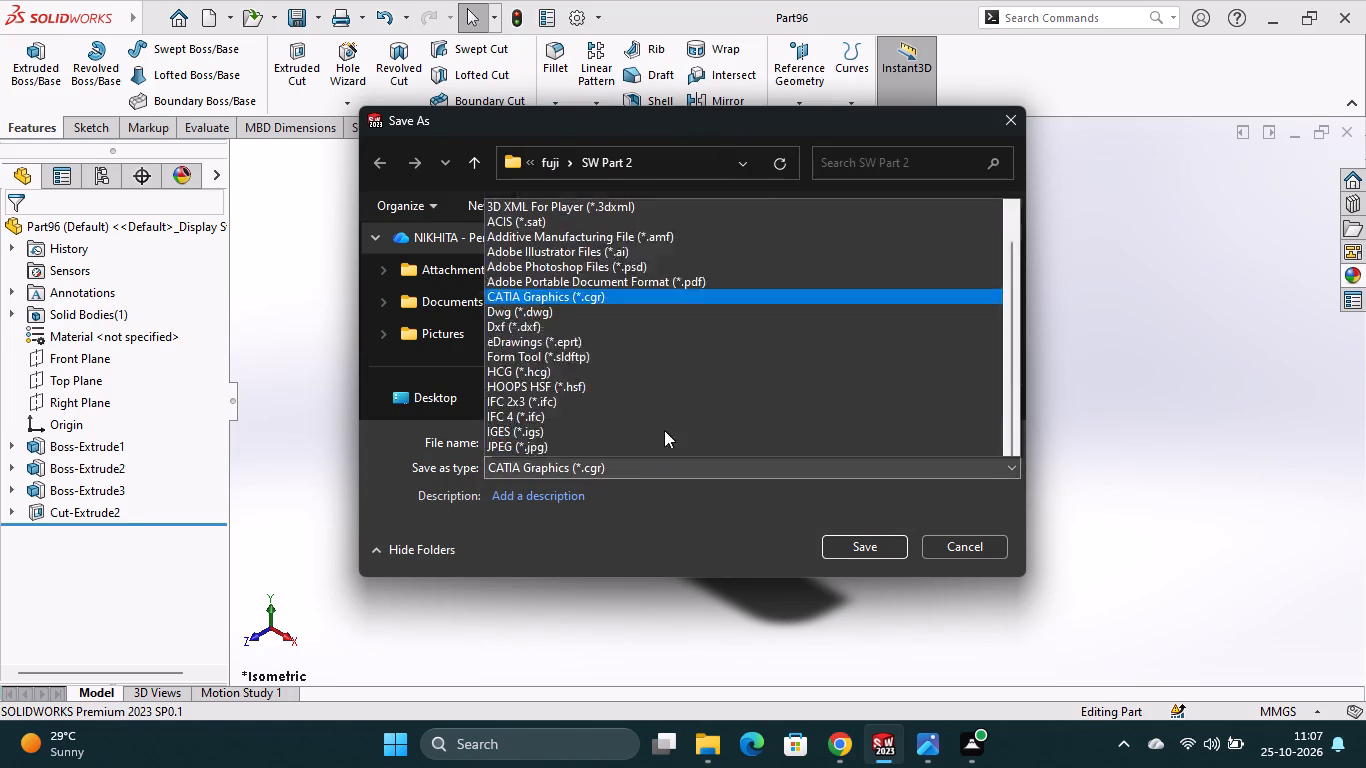
click(696, 90)
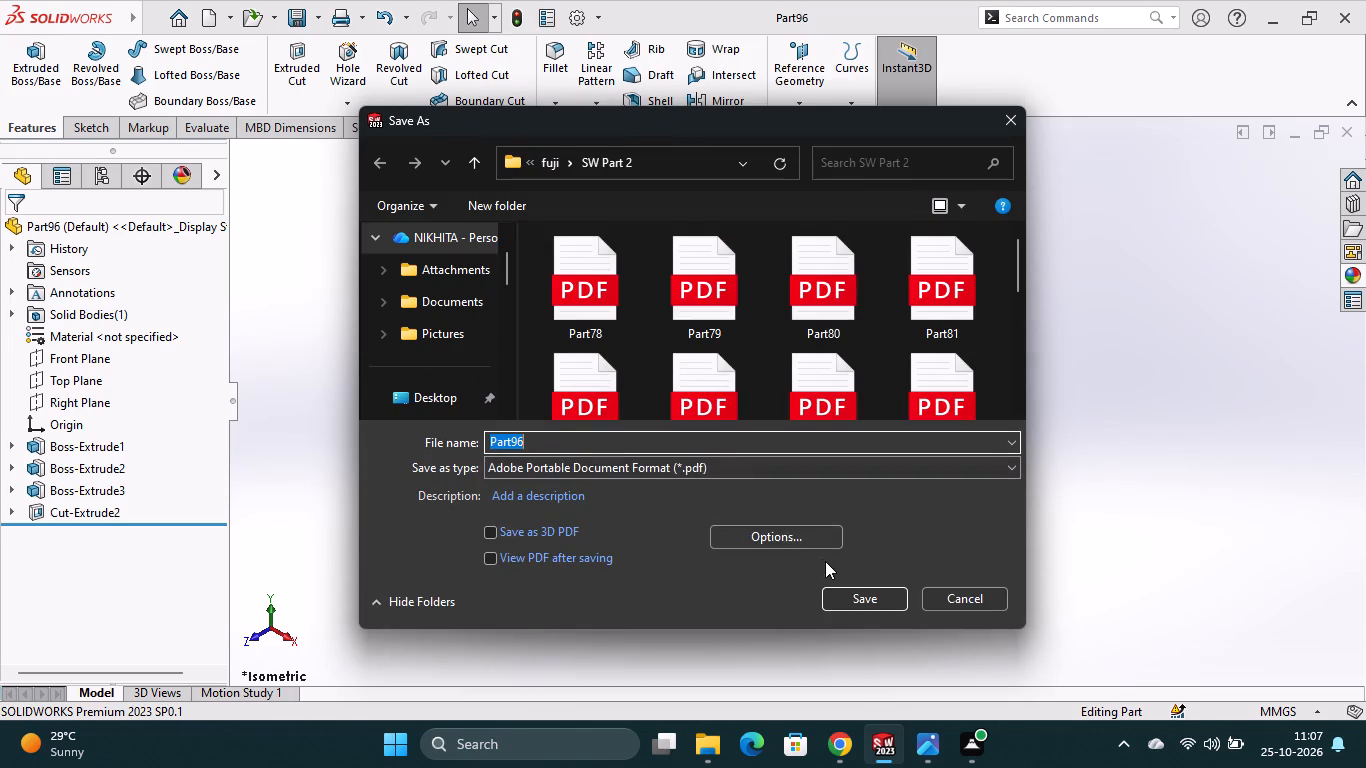
click(842, 594)
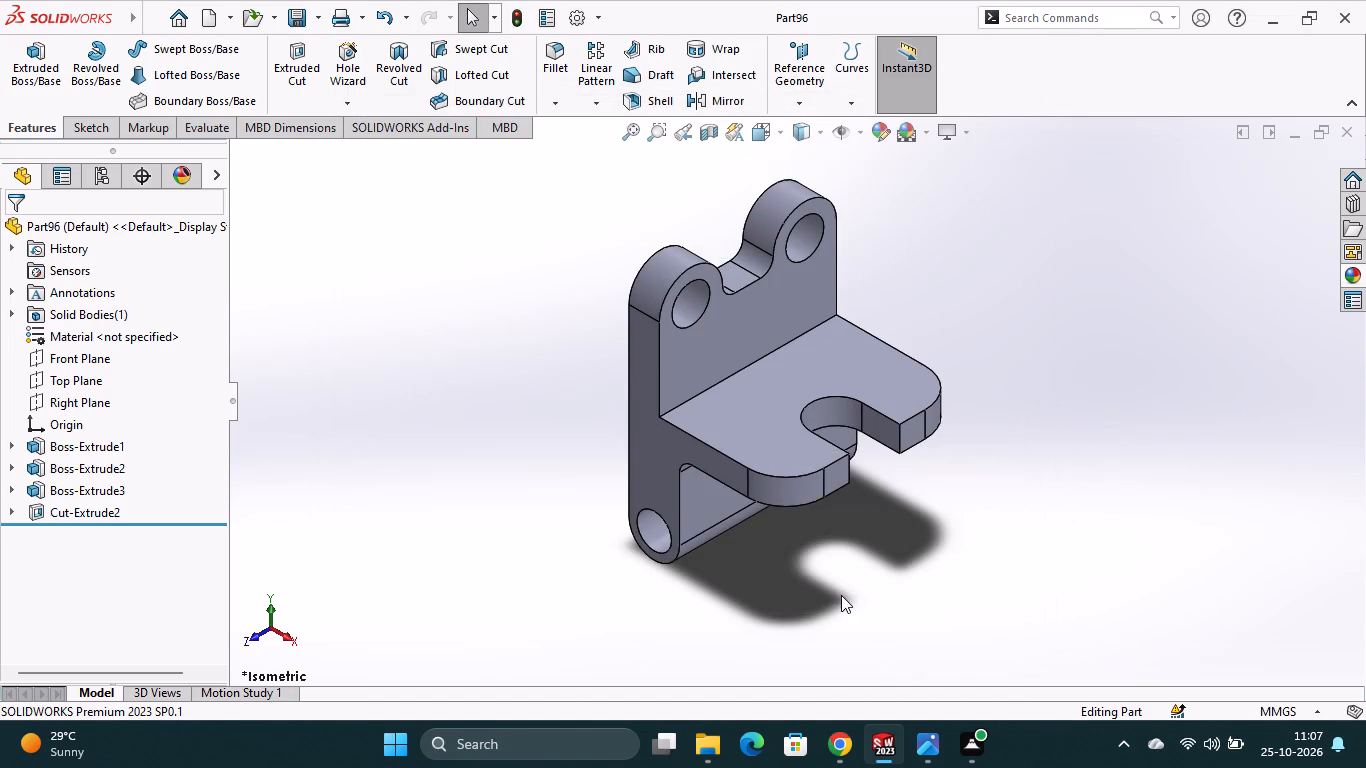